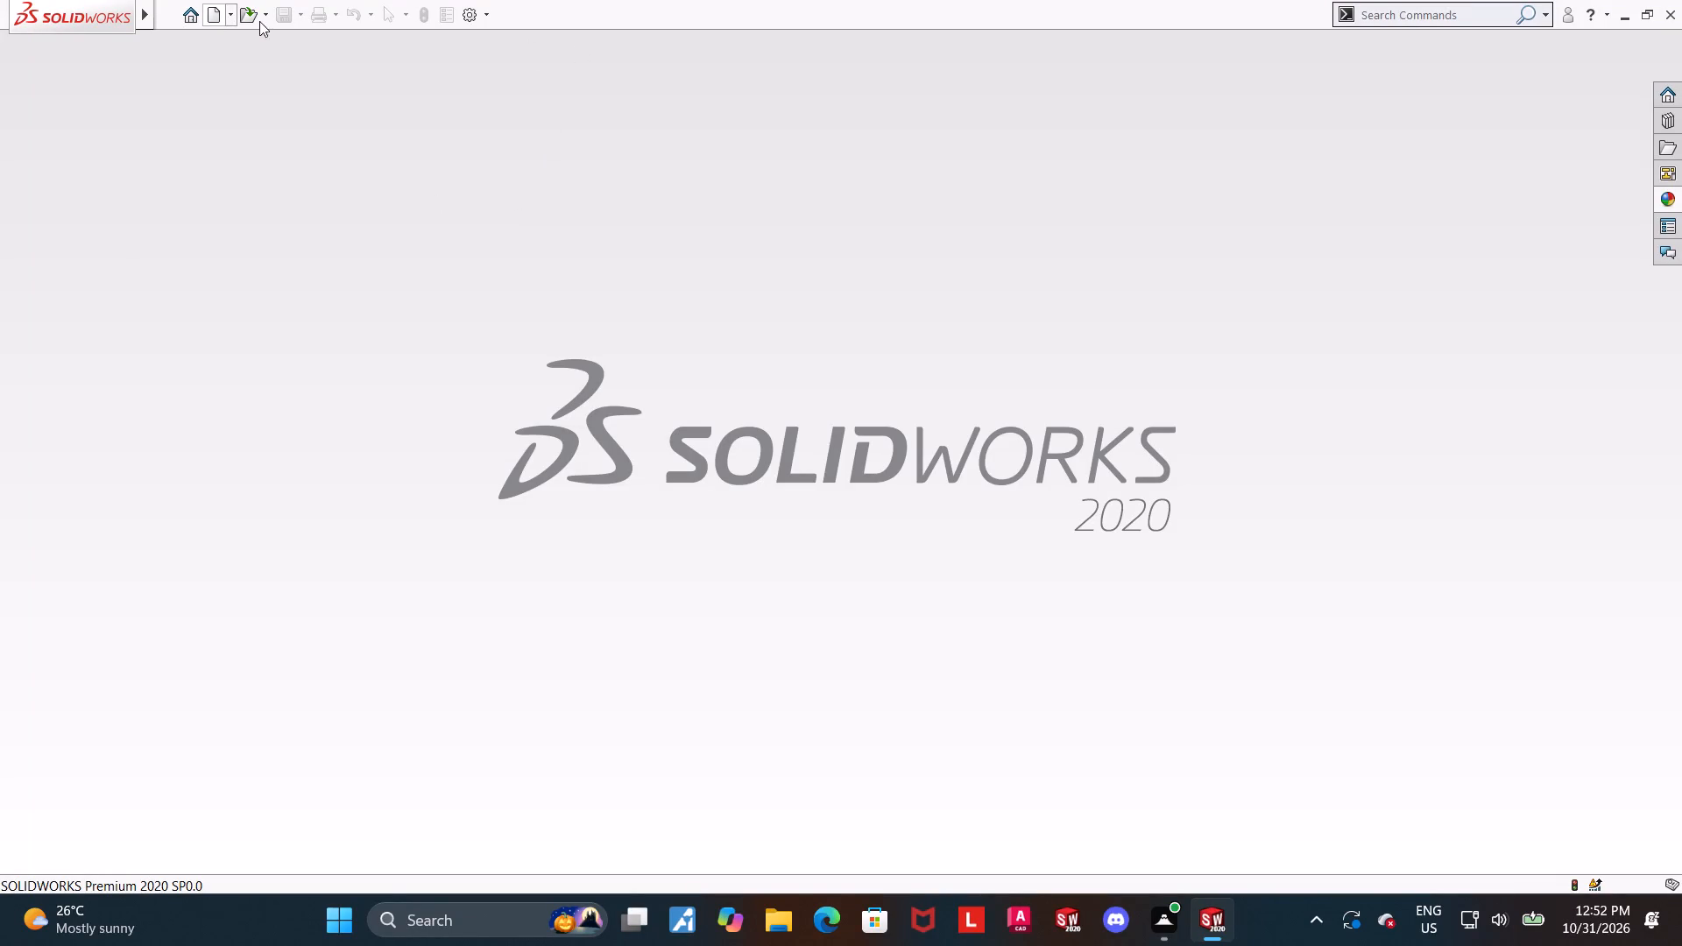
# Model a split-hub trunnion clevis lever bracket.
# Create a new part document.
pyautogui.click(213, 16)
pyautogui.doubleClick(376, 425)
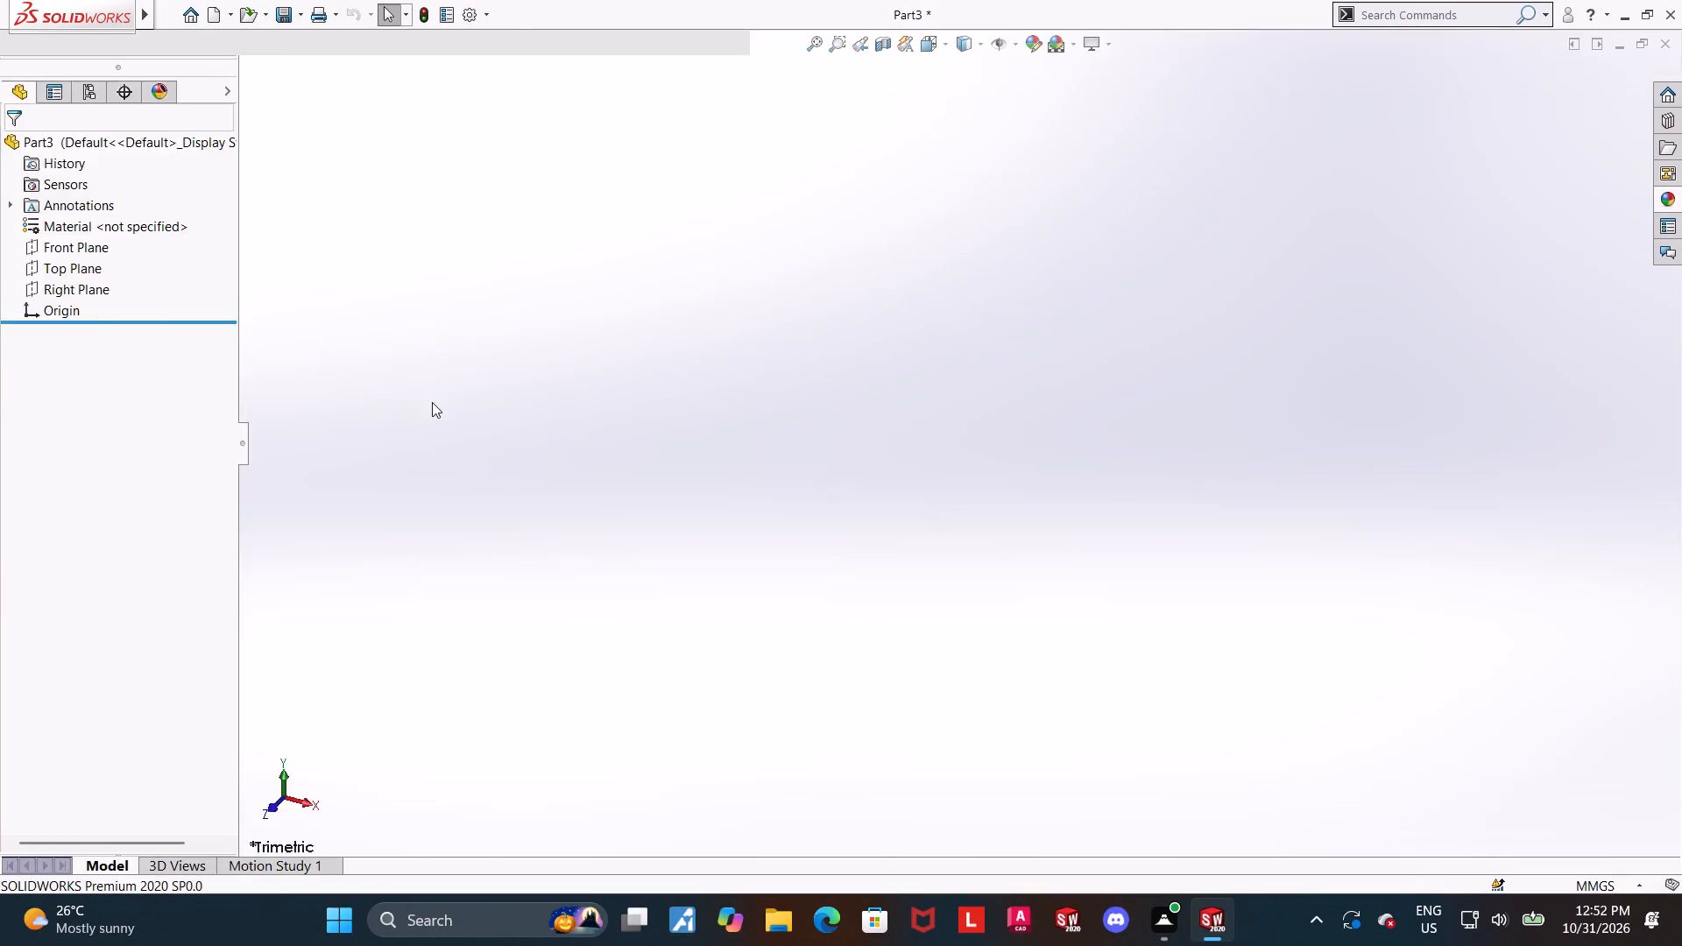
# On the Front Plane, sketch a nearly closed centerpoint arc of about 31 mm radius around the origin, leaving a gap on the negative X side.
pyautogui.click(166, 330)
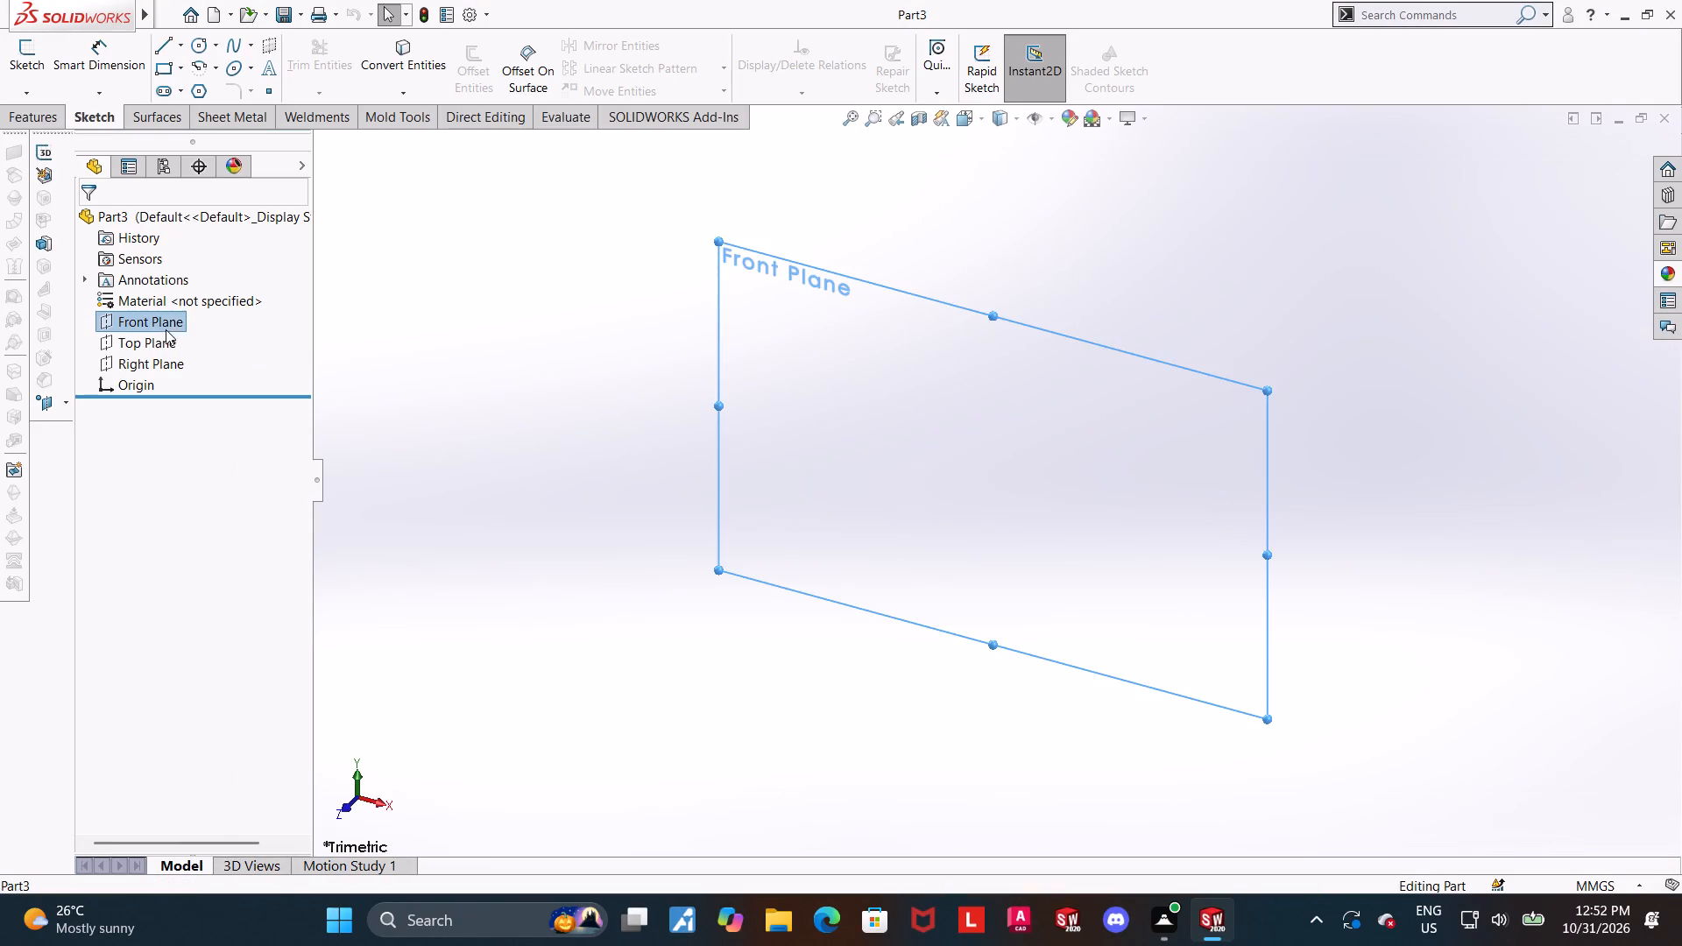
pyautogui.click(179, 307)
pyautogui.click(197, 70)
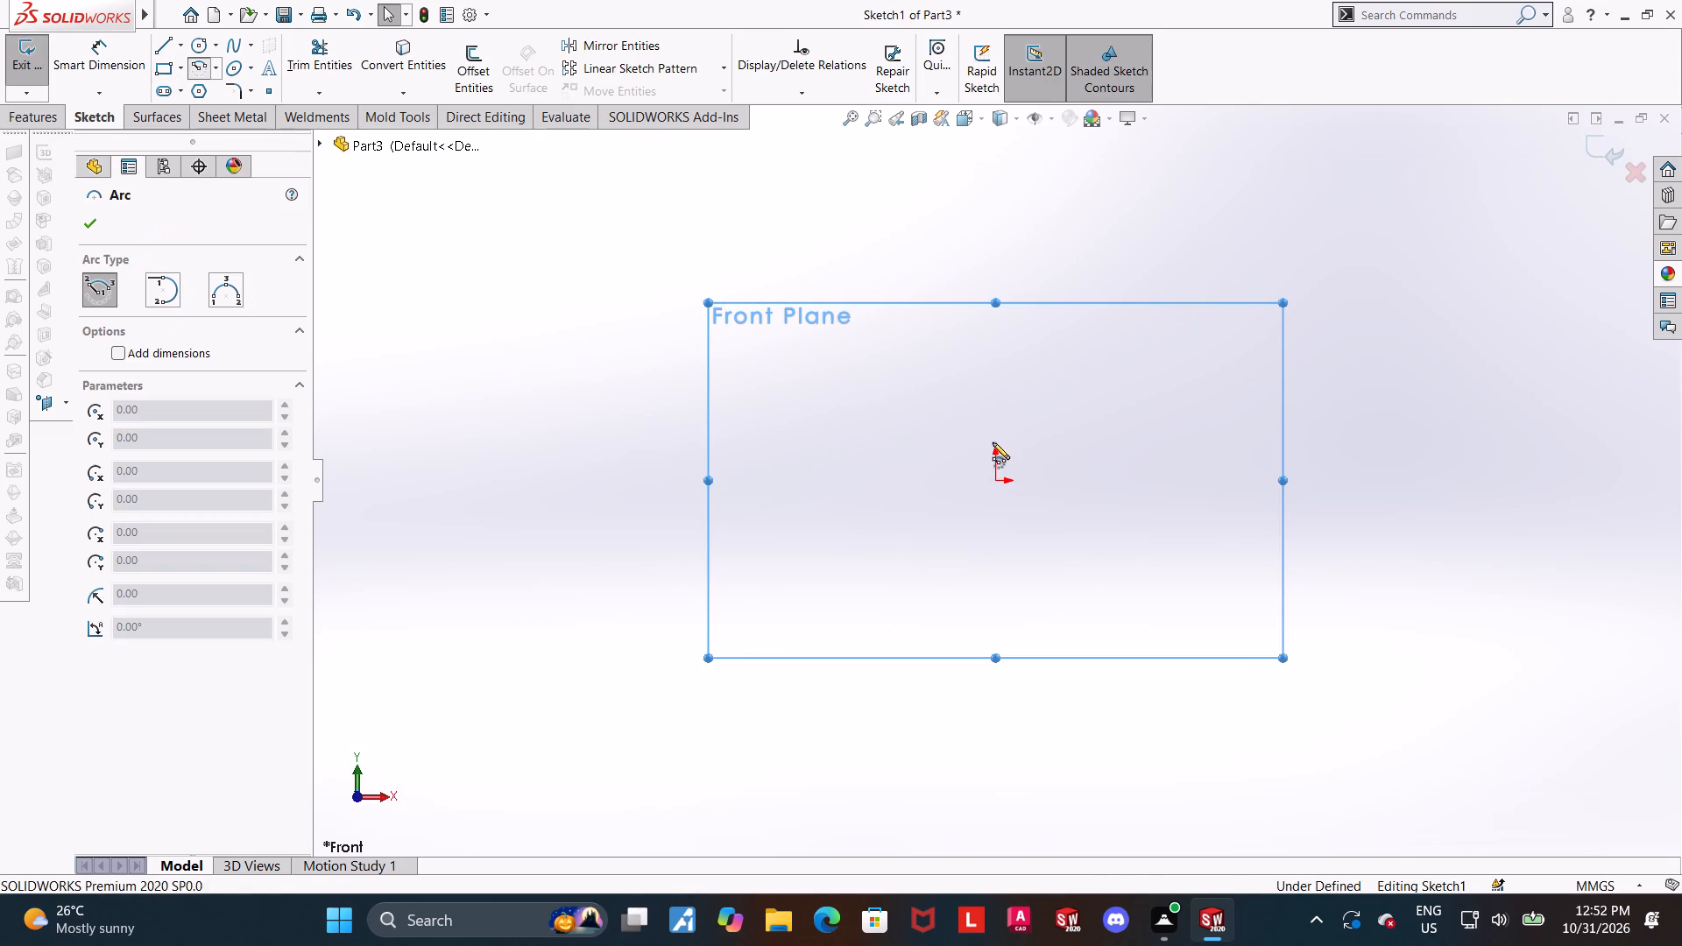
pyautogui.click(999, 477)
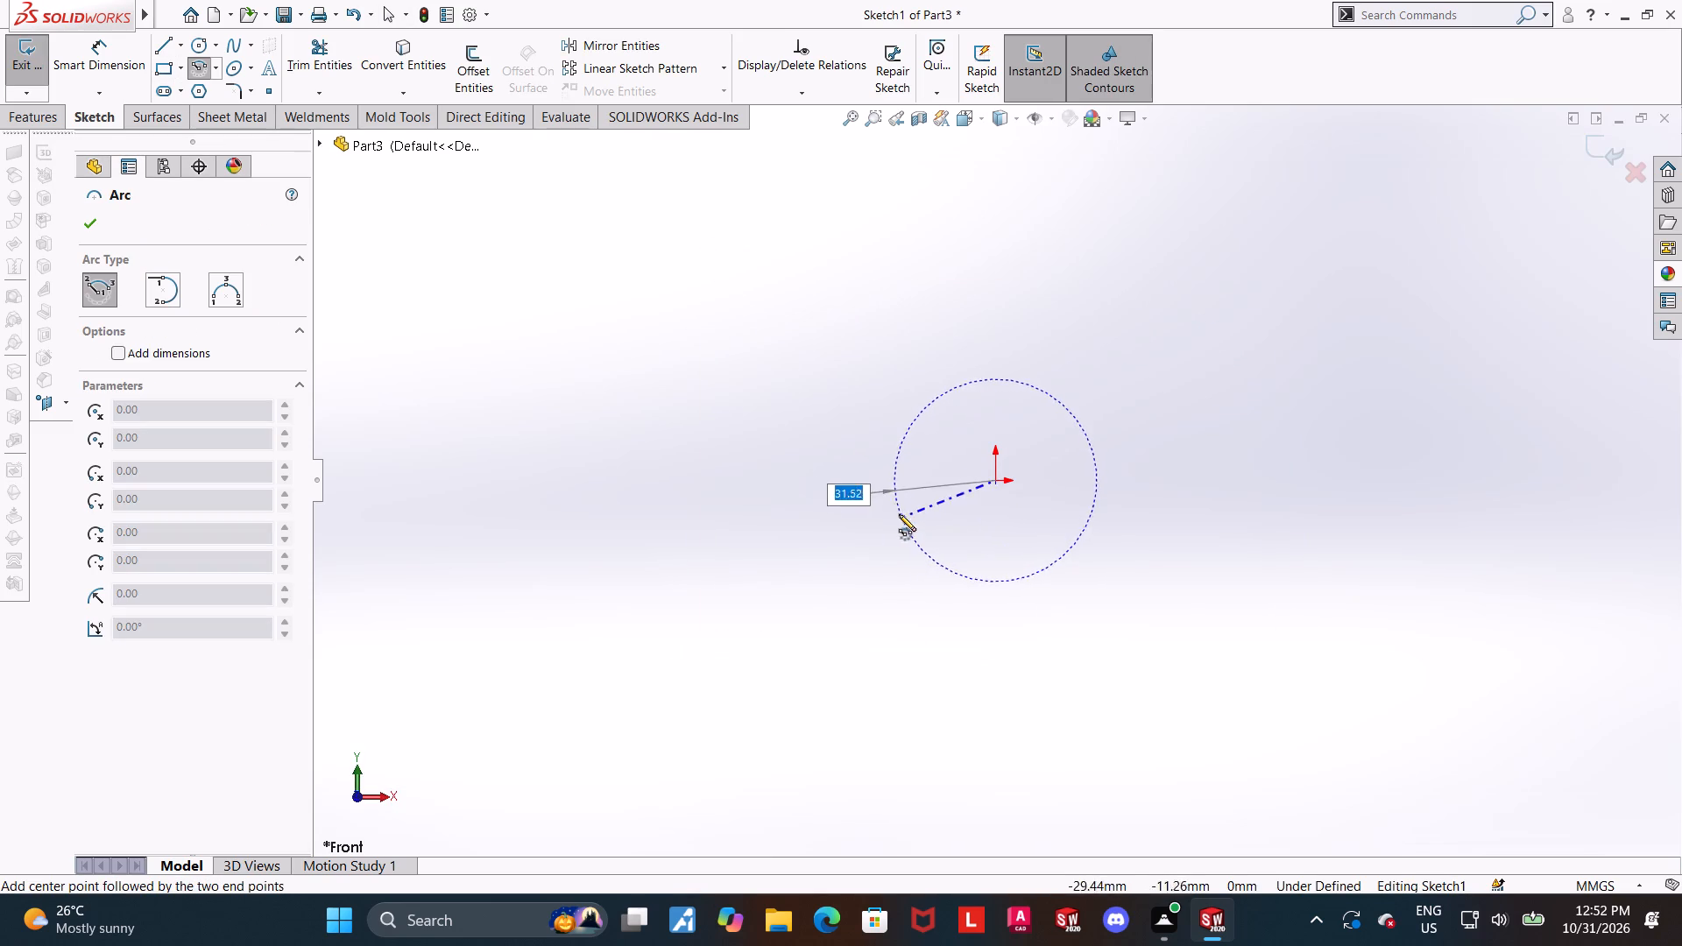
pyautogui.click(901, 515)
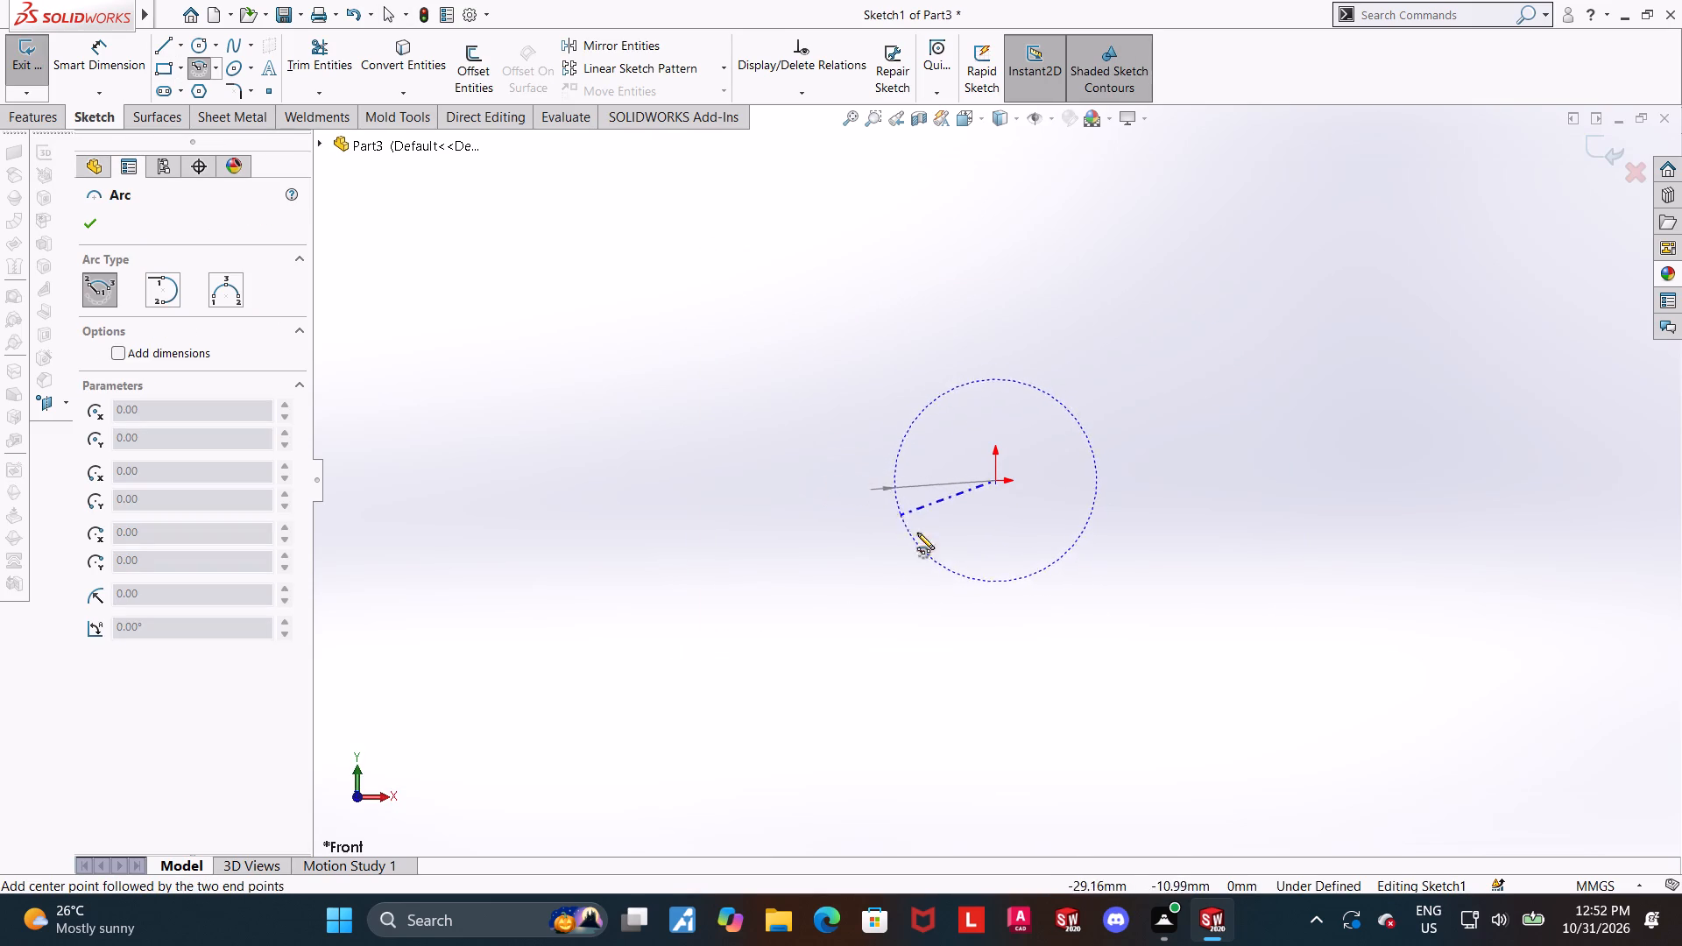
pyautogui.click(910, 461)
pyautogui.press('Escape')
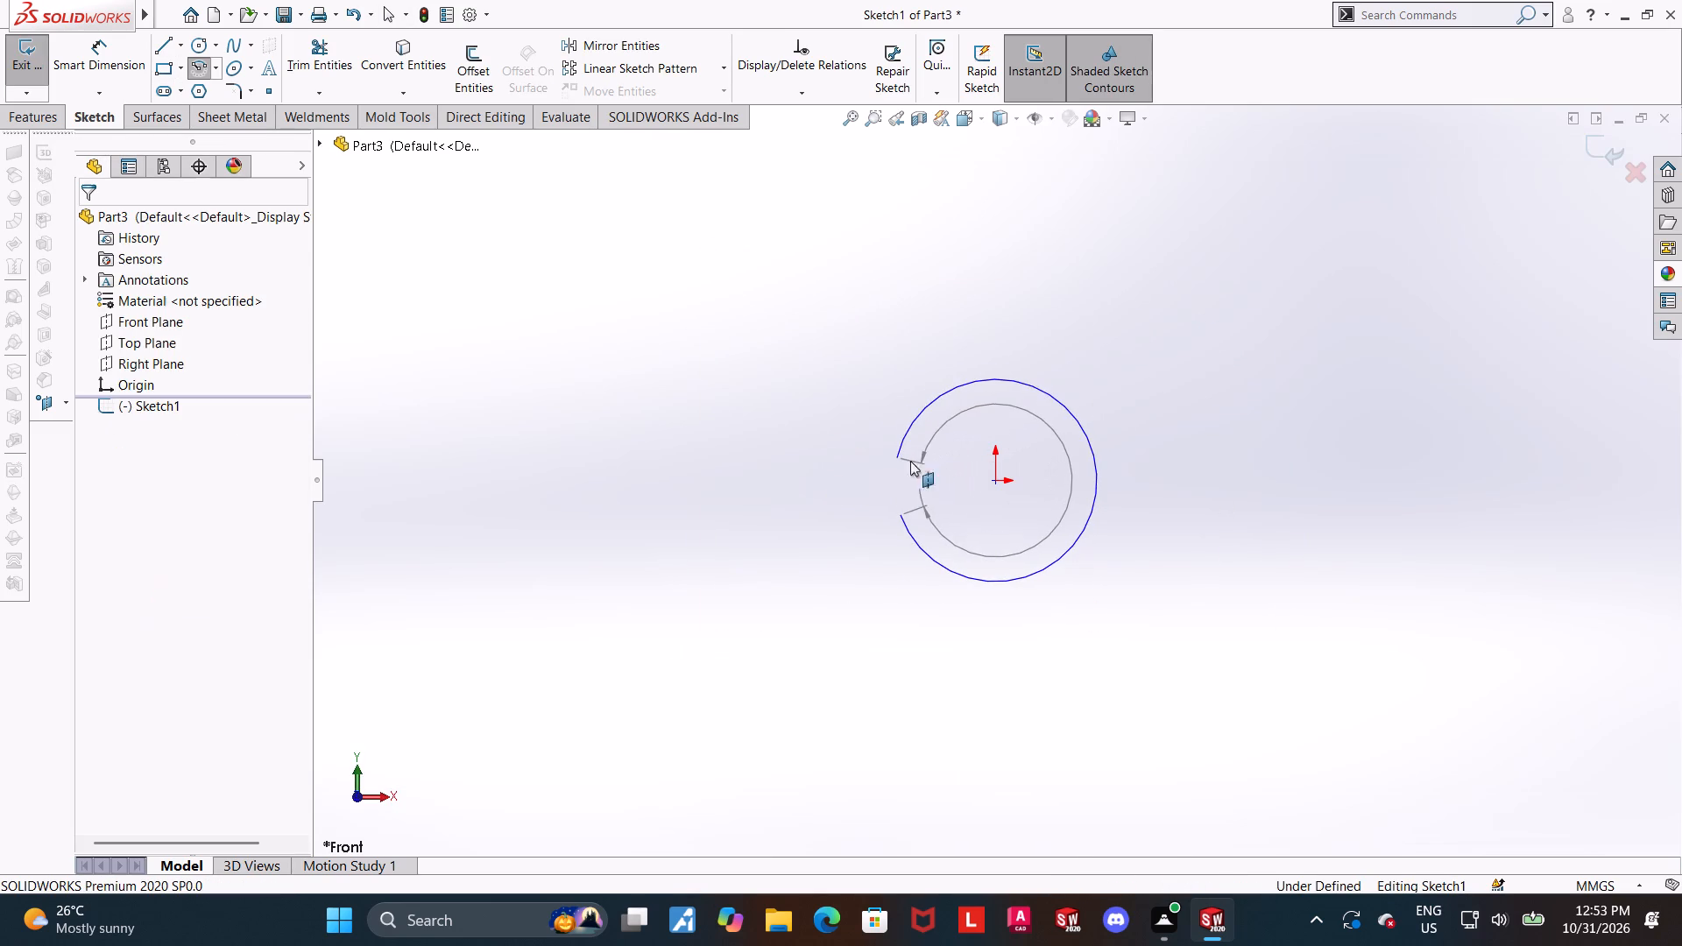
# Sketch a larger concentric centerpoint arc spanning about 342° around the origin, with its gap on the same side as the inner arc's.
pyautogui.click(201, 72)
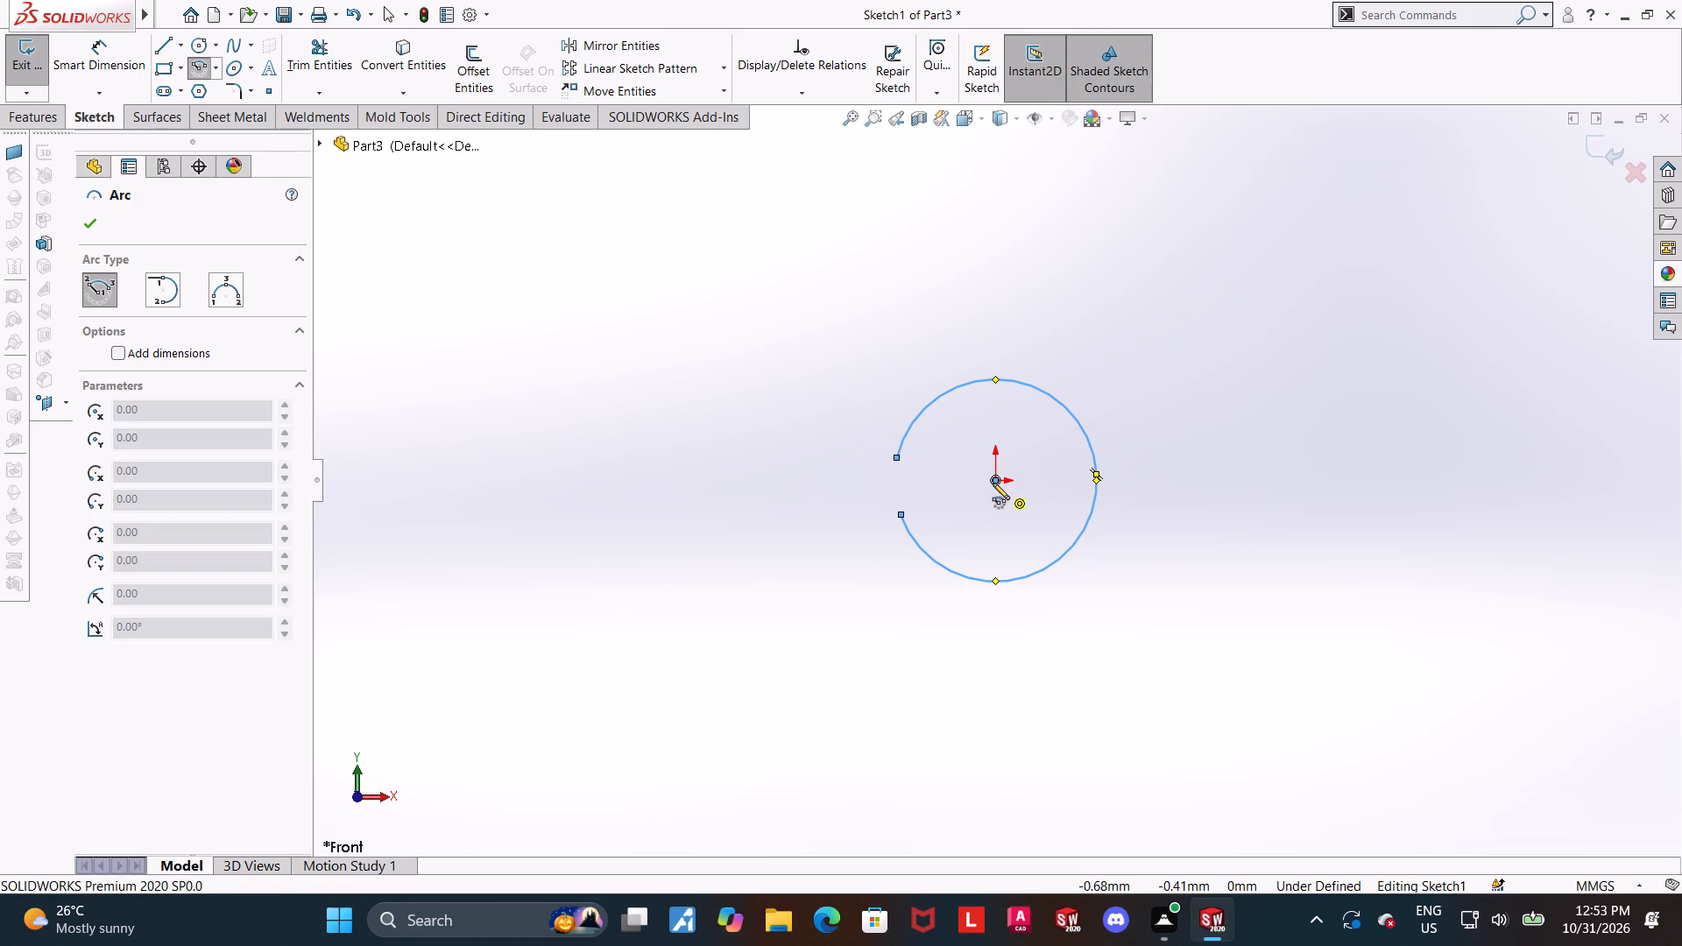
pyautogui.click(993, 483)
pyautogui.click(821, 520)
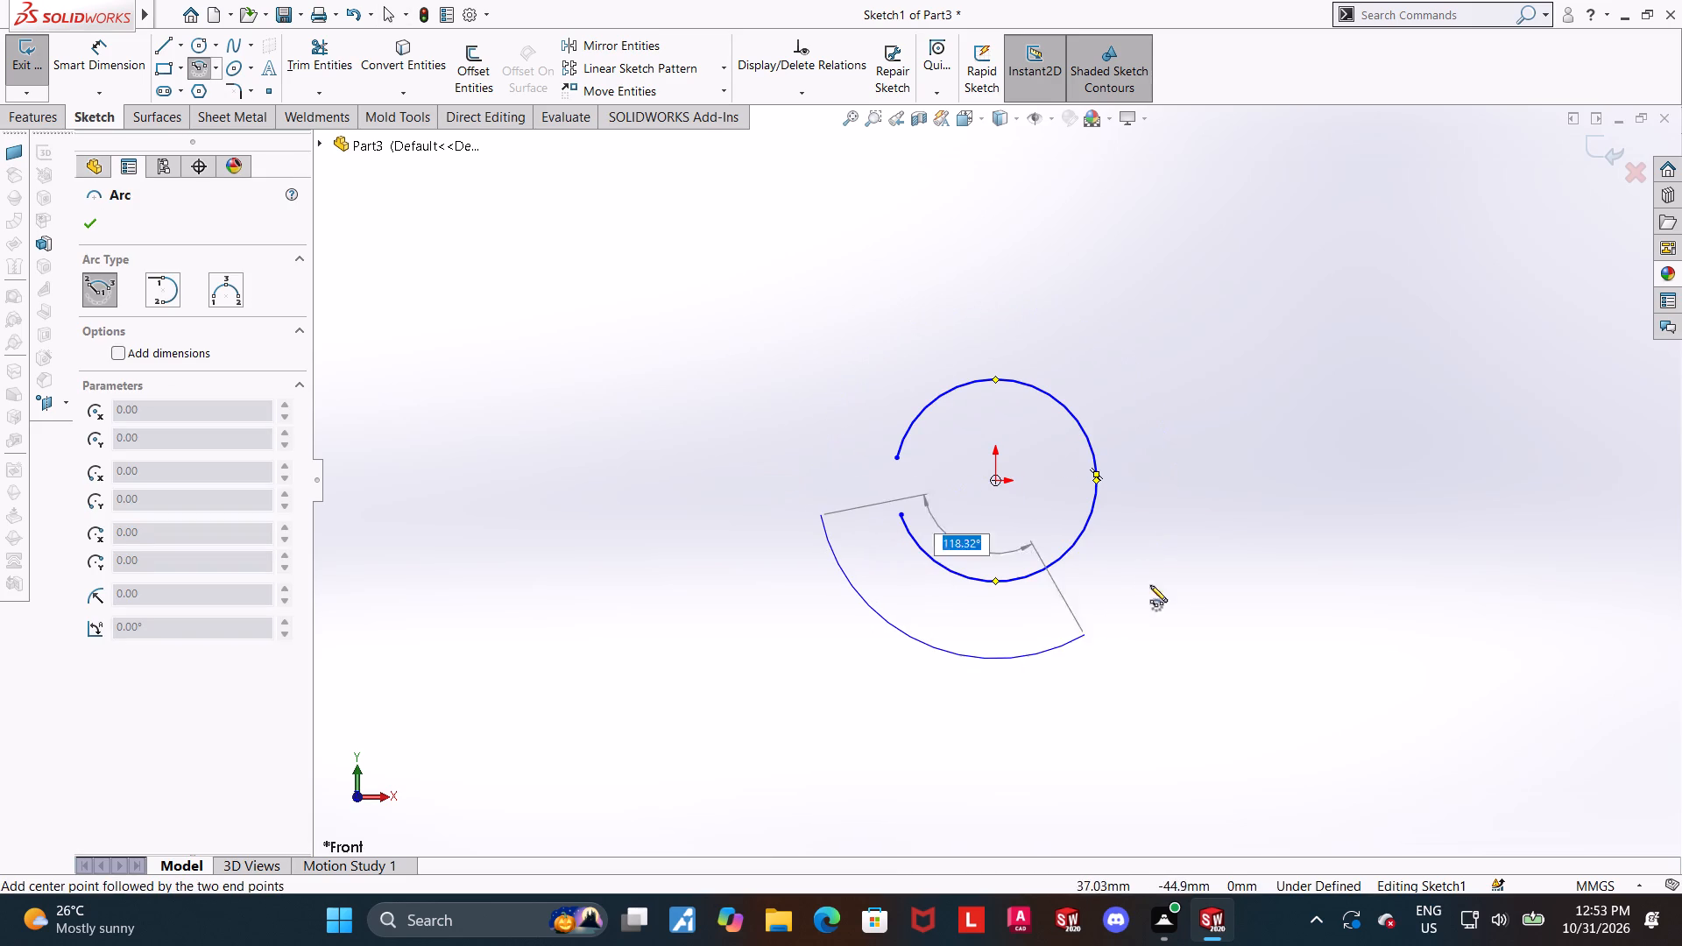
pyautogui.click(814, 456)
pyautogui.press('Escape')
pyautogui.press('Escape')
# Join the upper and lower ends of the two arcs with lines about 24 mm and 25 mm long, closing the C-shaped profile.
pyautogui.click(166, 44)
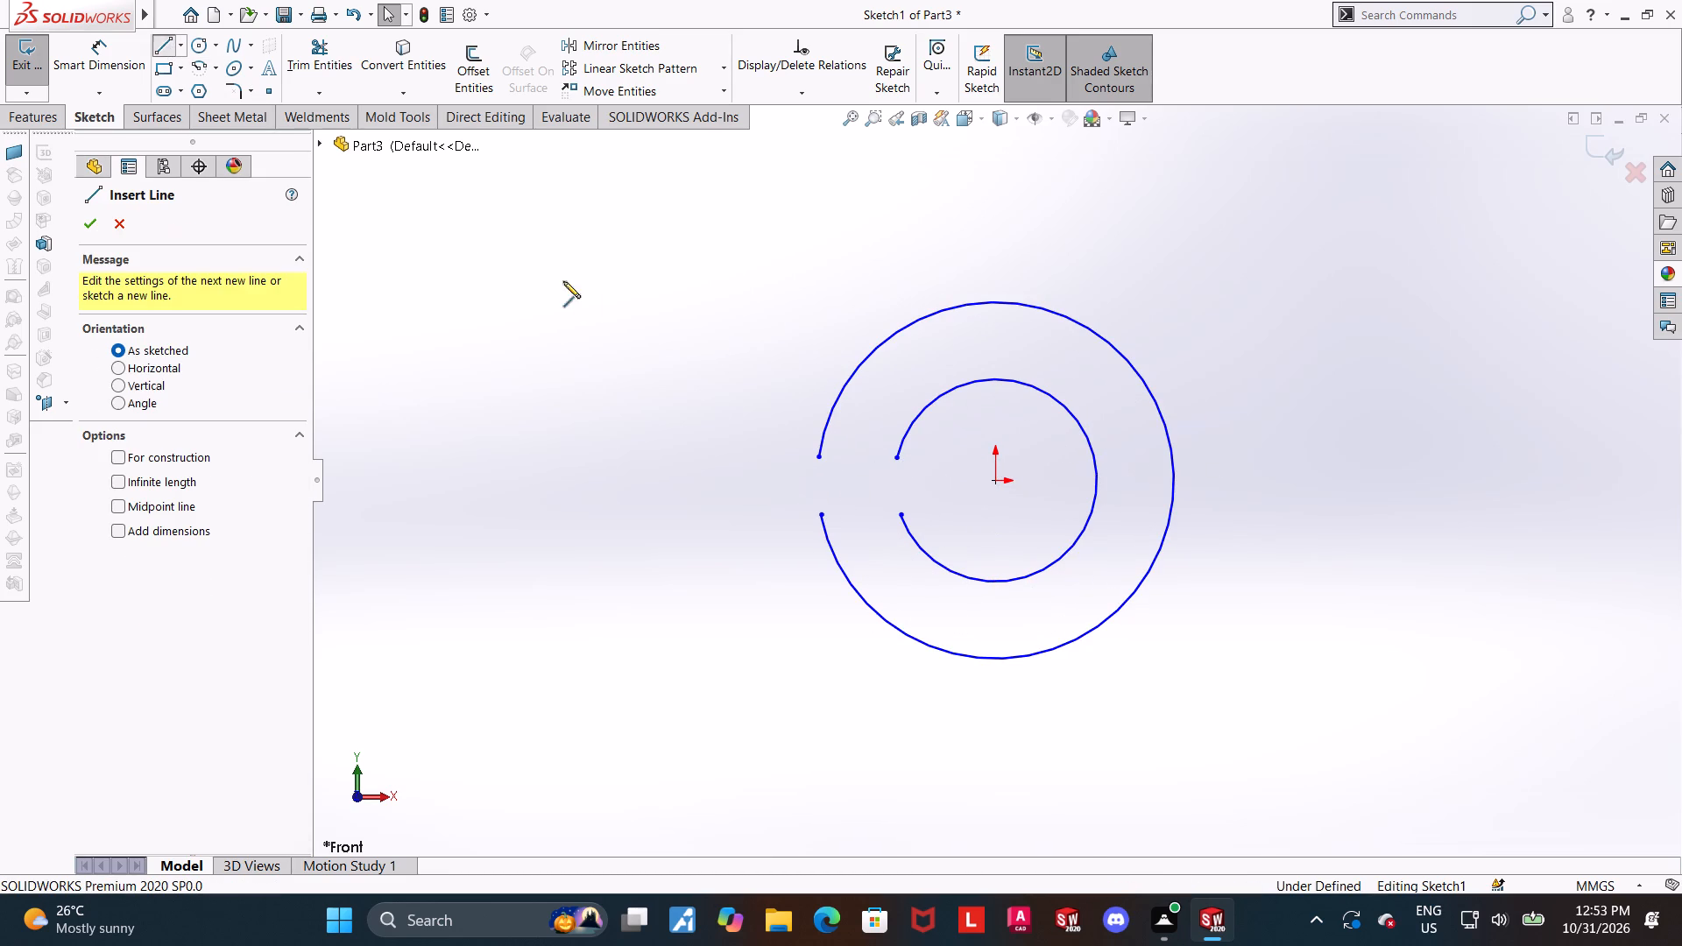
pyautogui.click(817, 459)
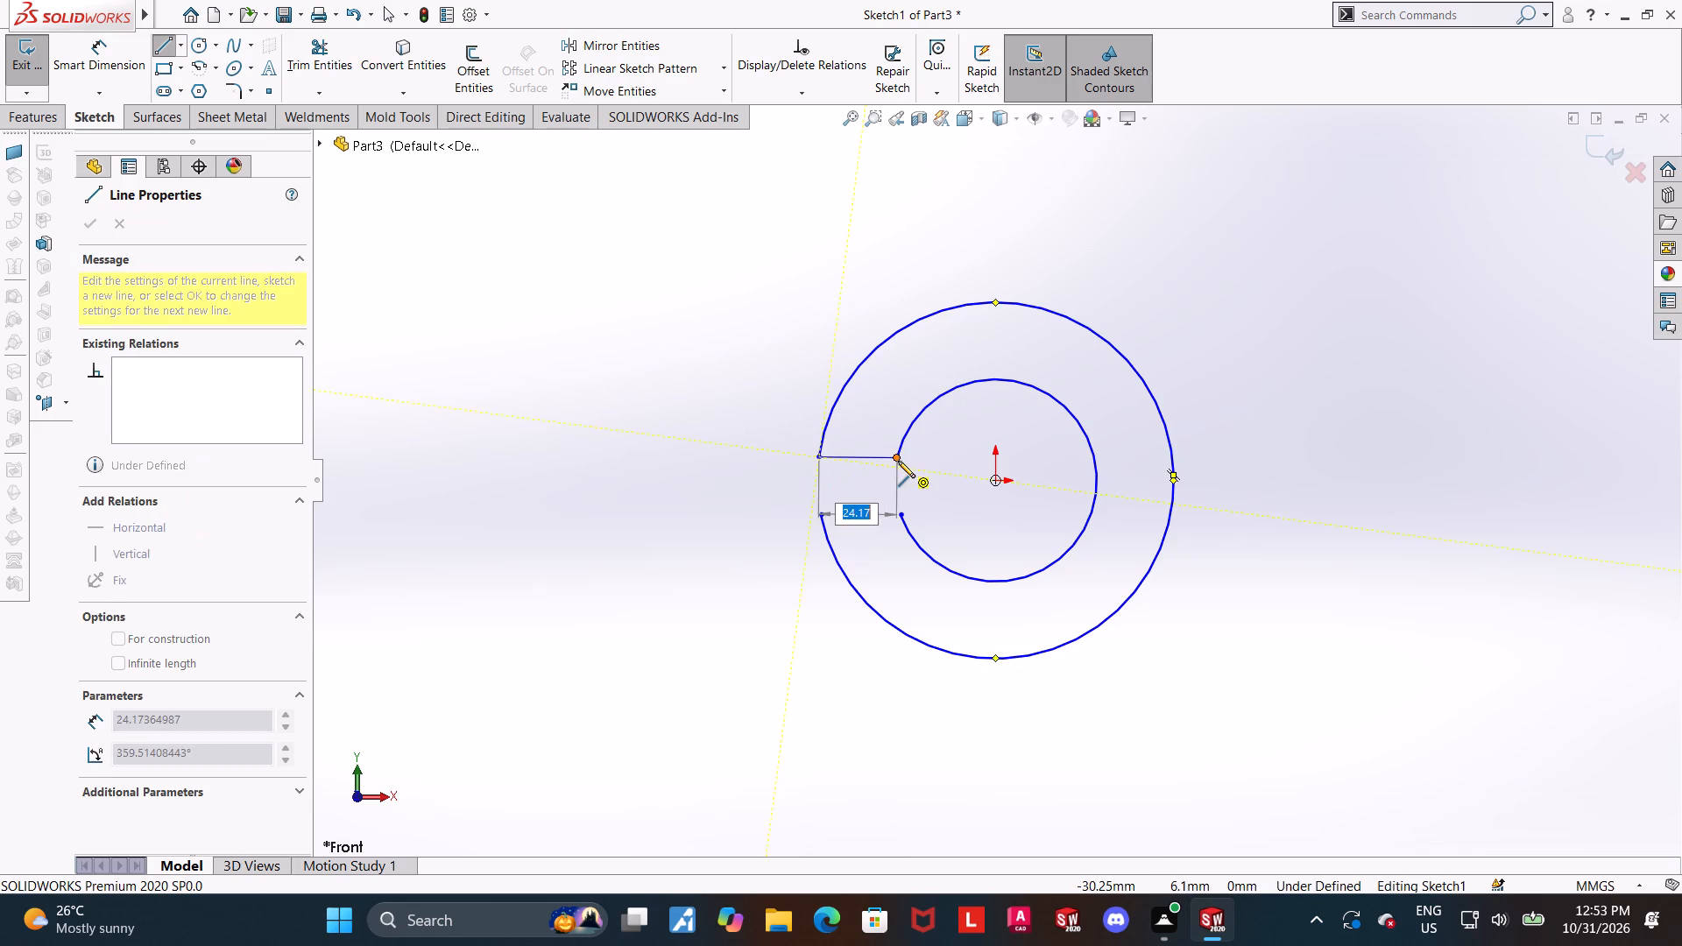
pyautogui.click(898, 461)
pyautogui.press('Escape')
pyautogui.press('Escape')
pyautogui.click(159, 53)
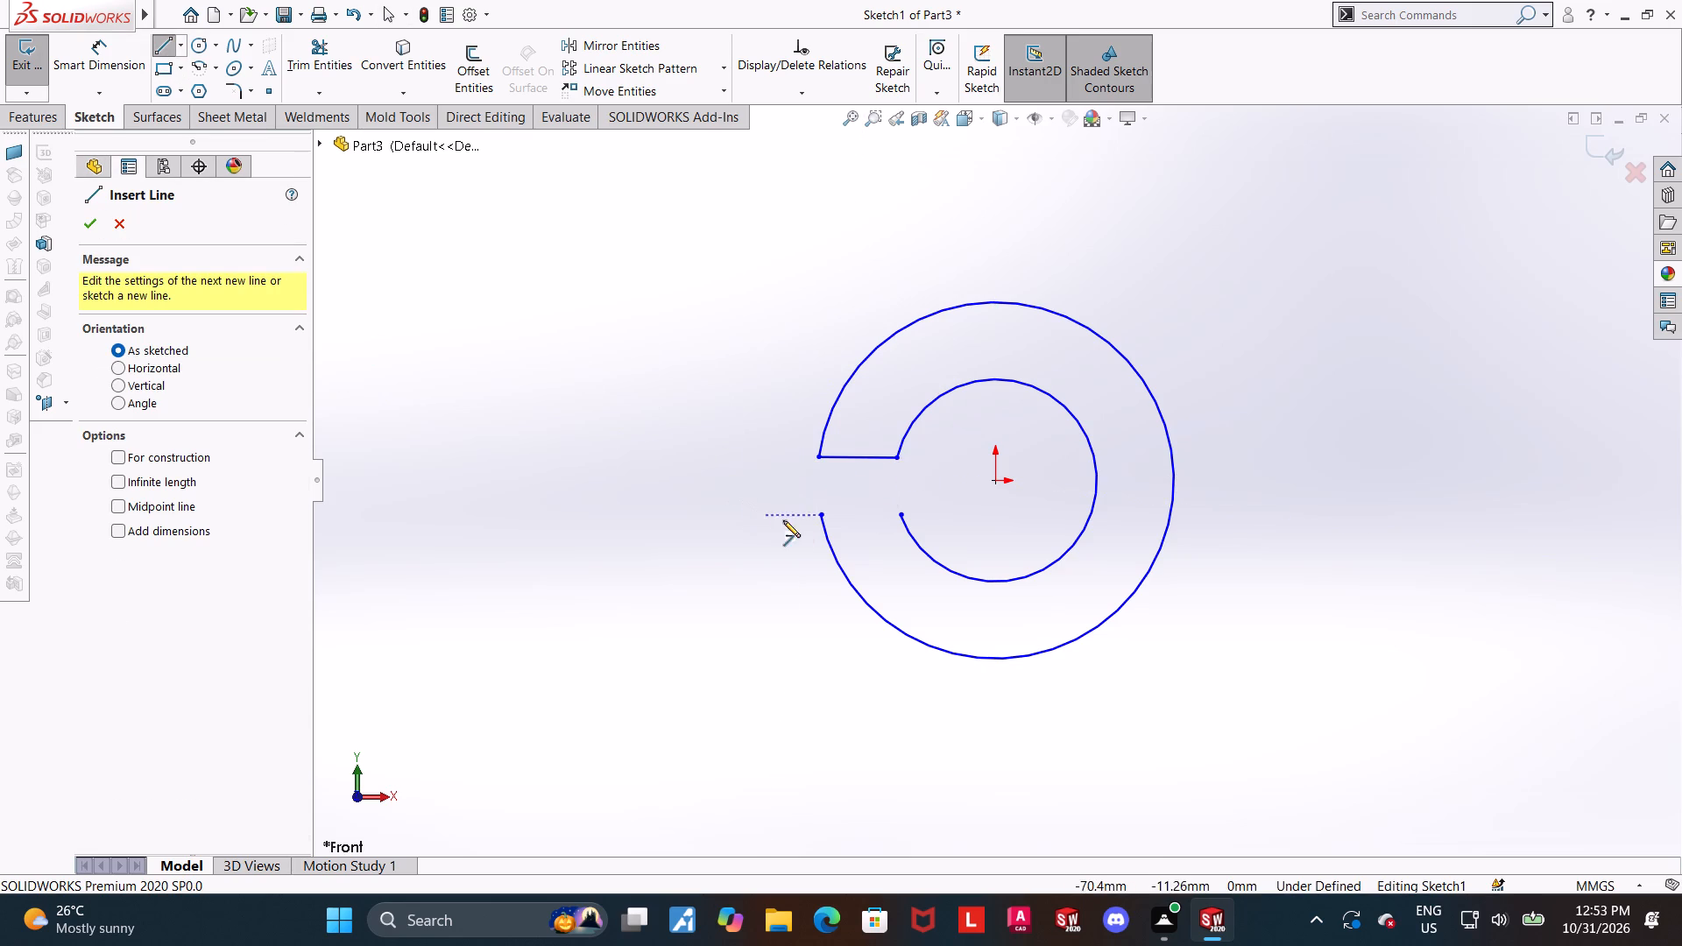
pyautogui.click(819, 519)
pyautogui.click(901, 512)
pyautogui.press('Escape')
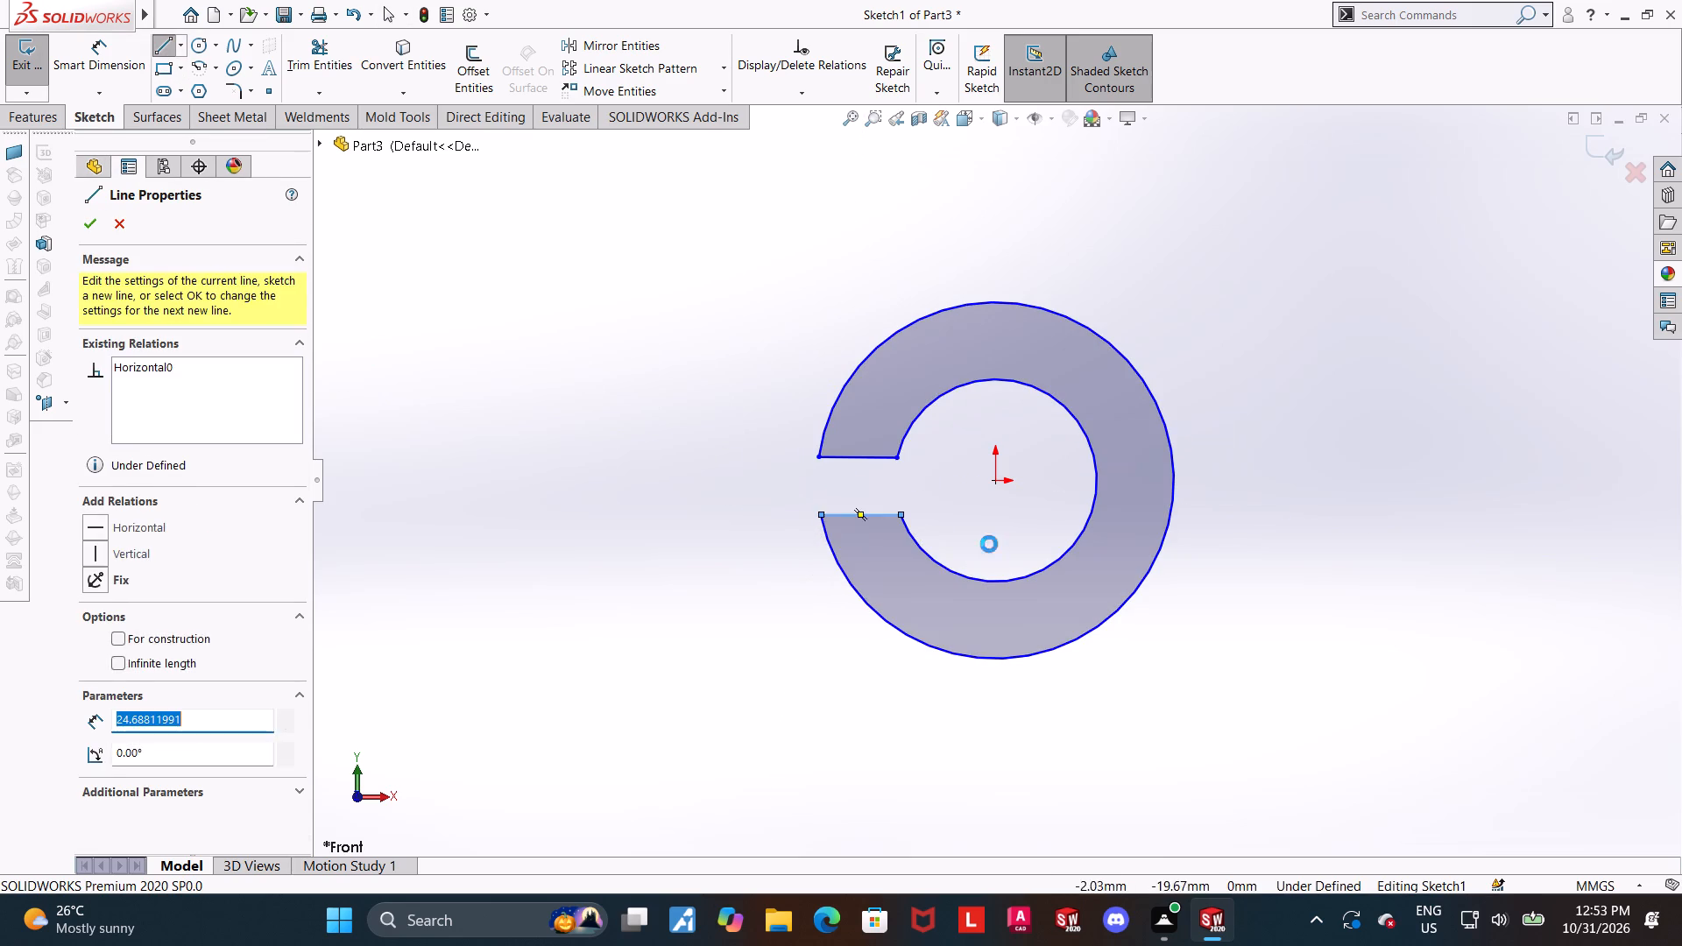
pyautogui.press('Escape')
pyautogui.press('Escape')
# Dimension the inner arc's radius as 600 mm.
pyautogui.click(124, 55)
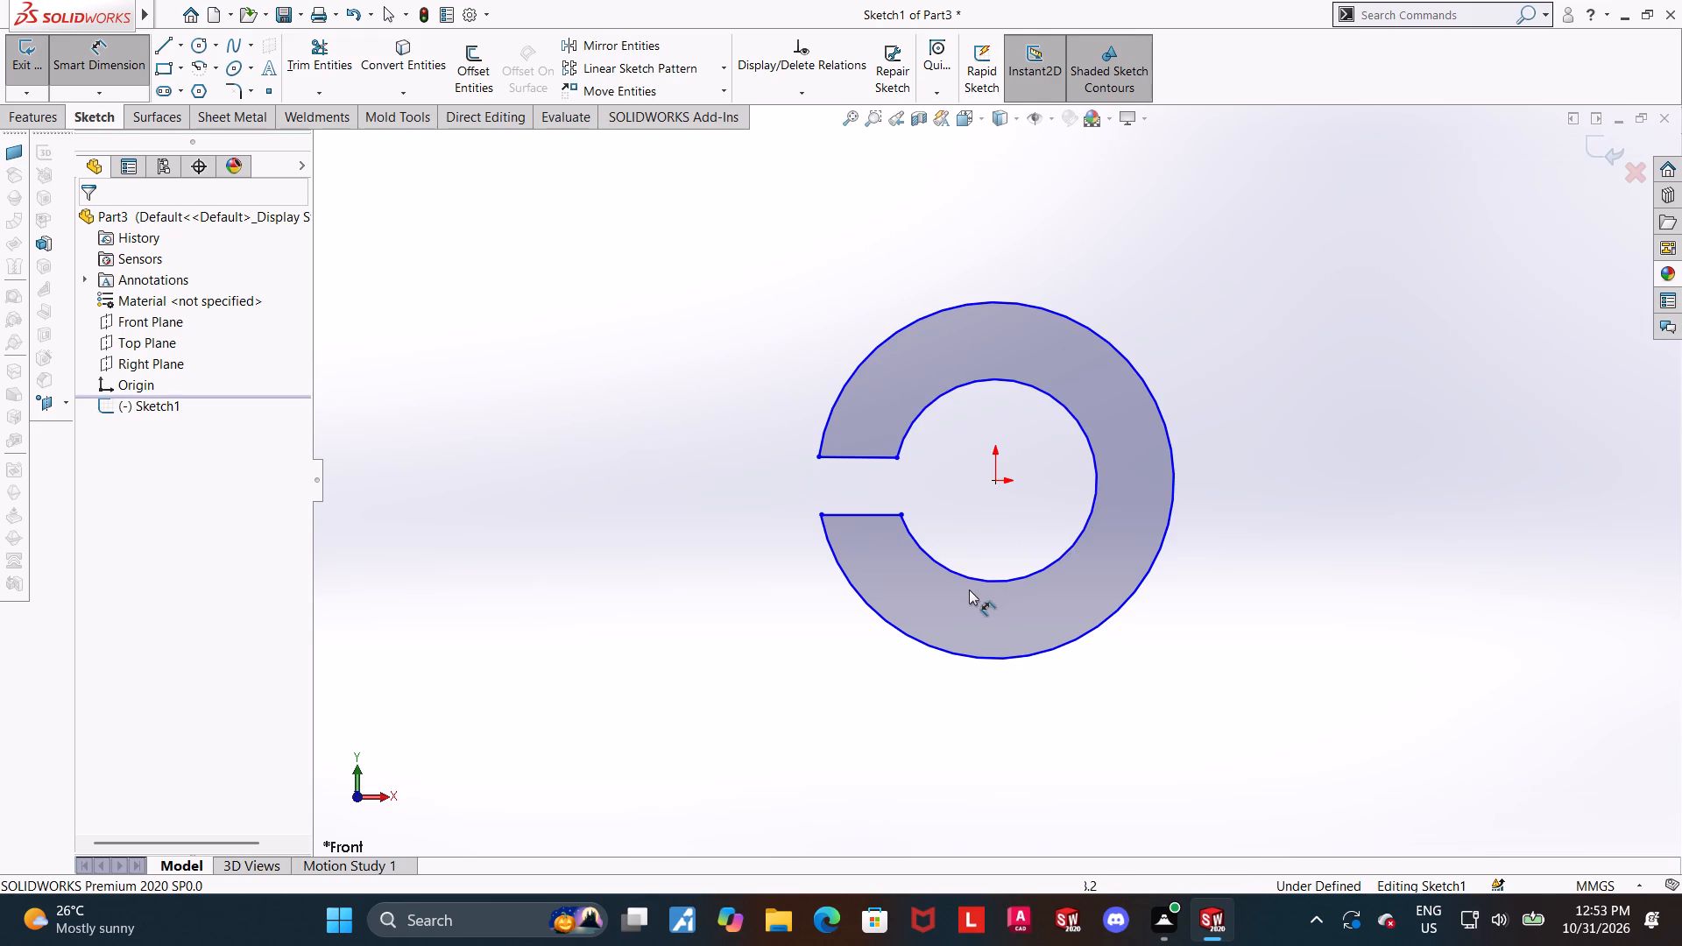
pyautogui.click(969, 577)
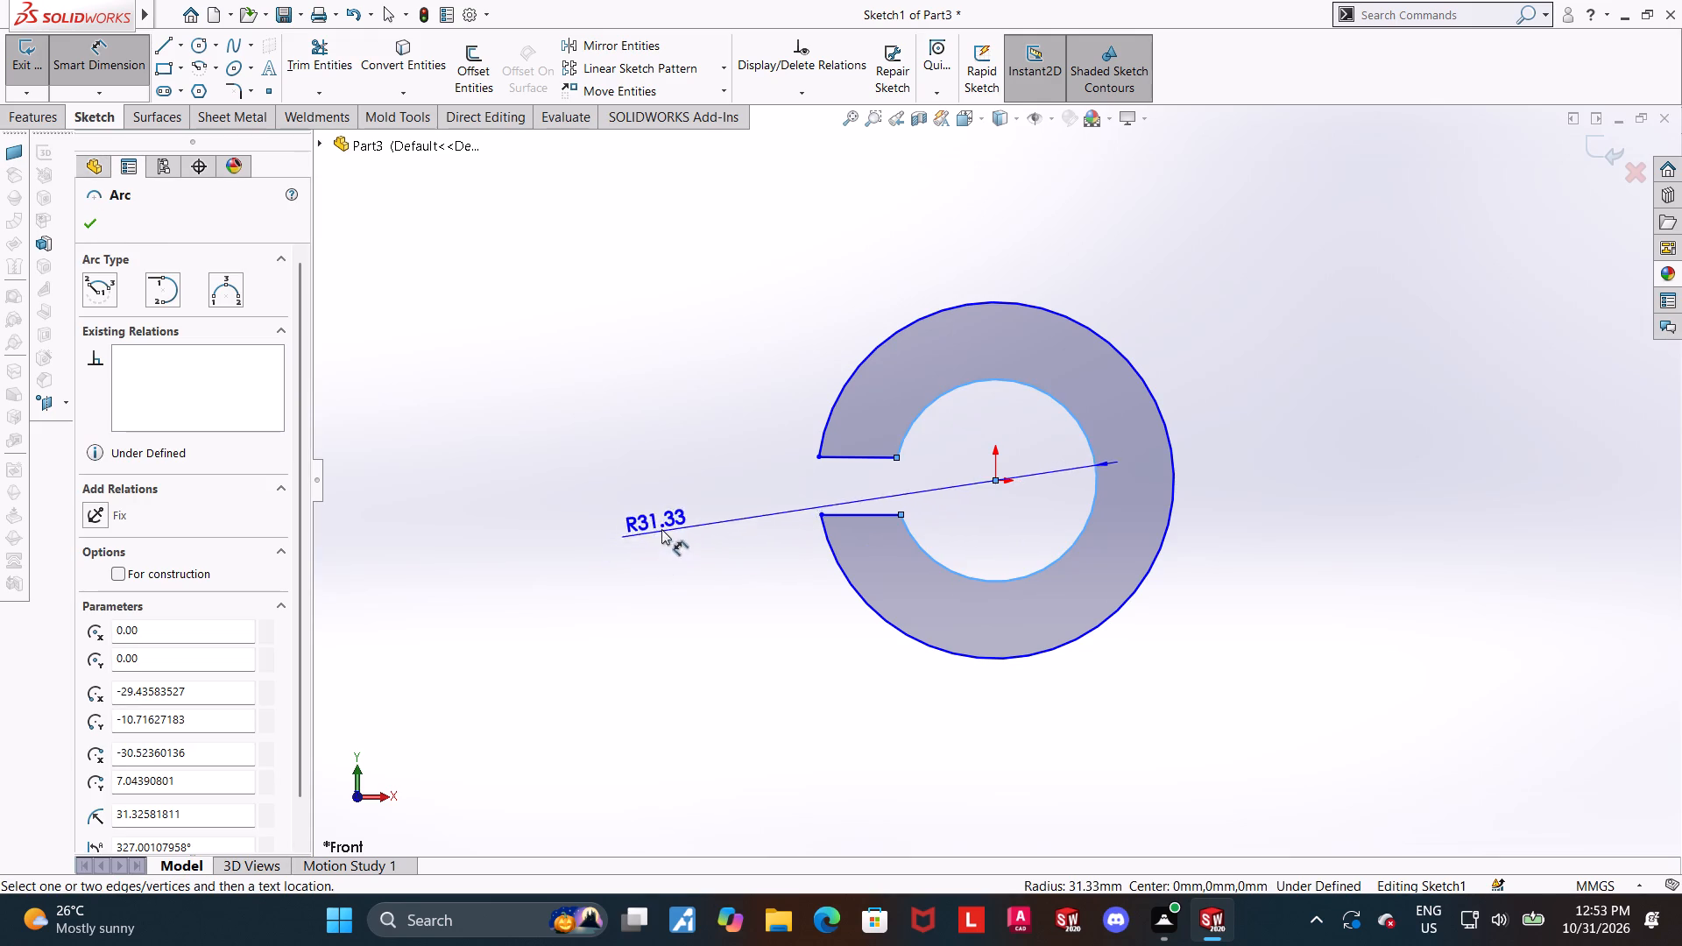
pyautogui.press('Escape')
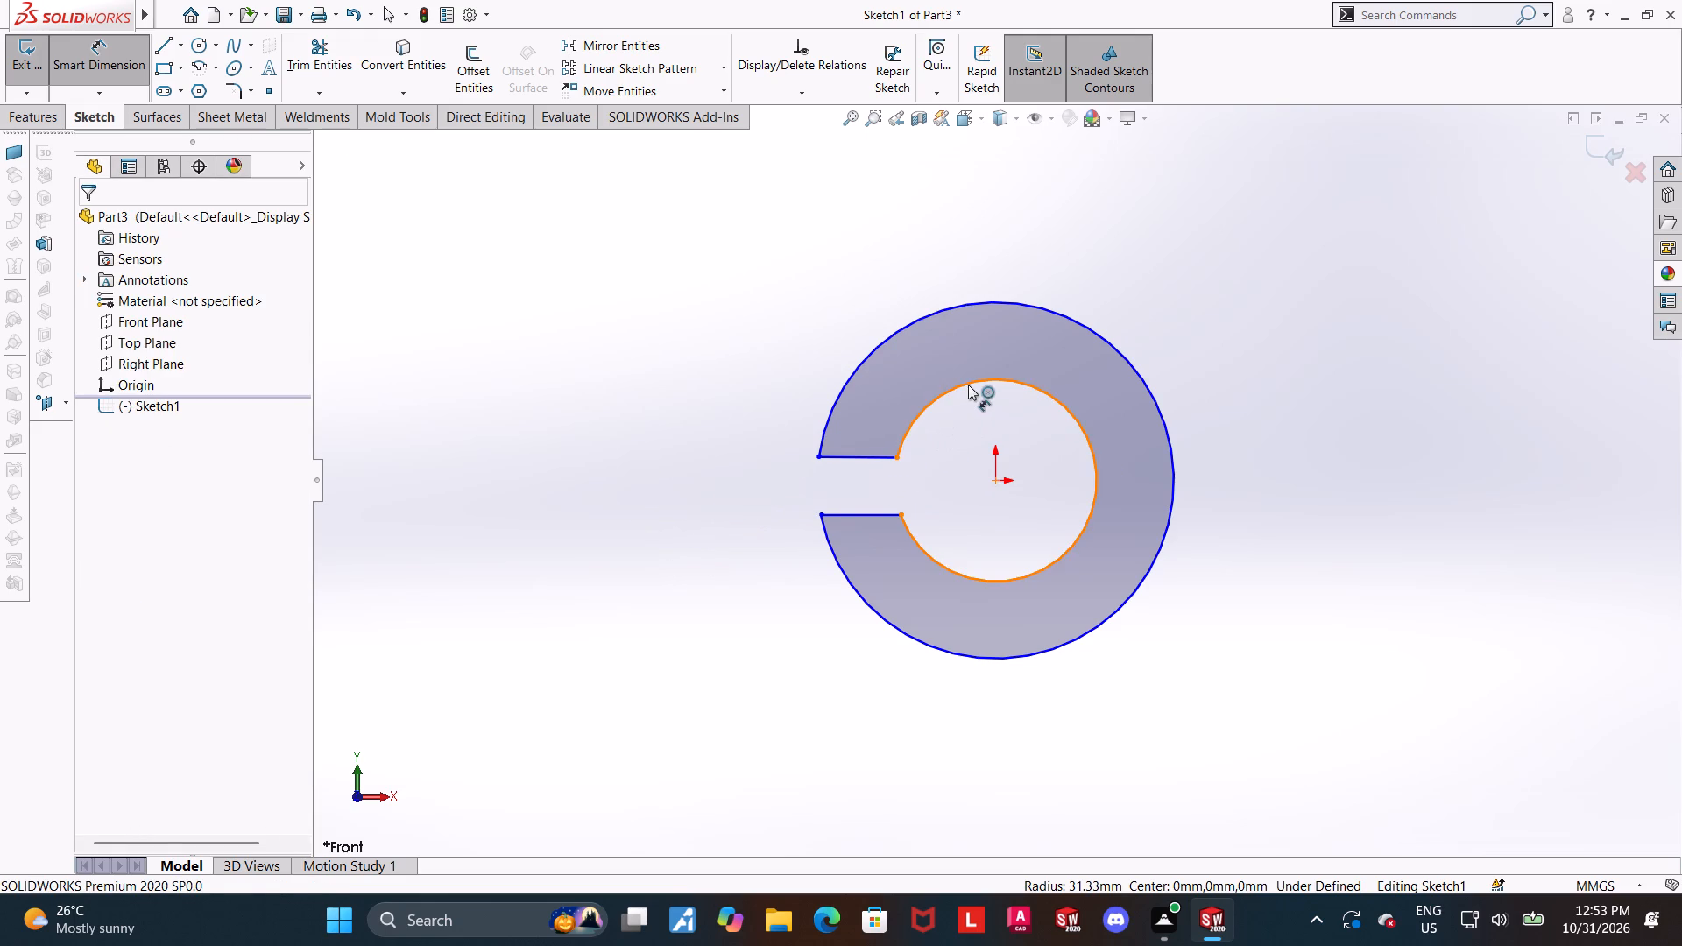
pyautogui.click(968, 385)
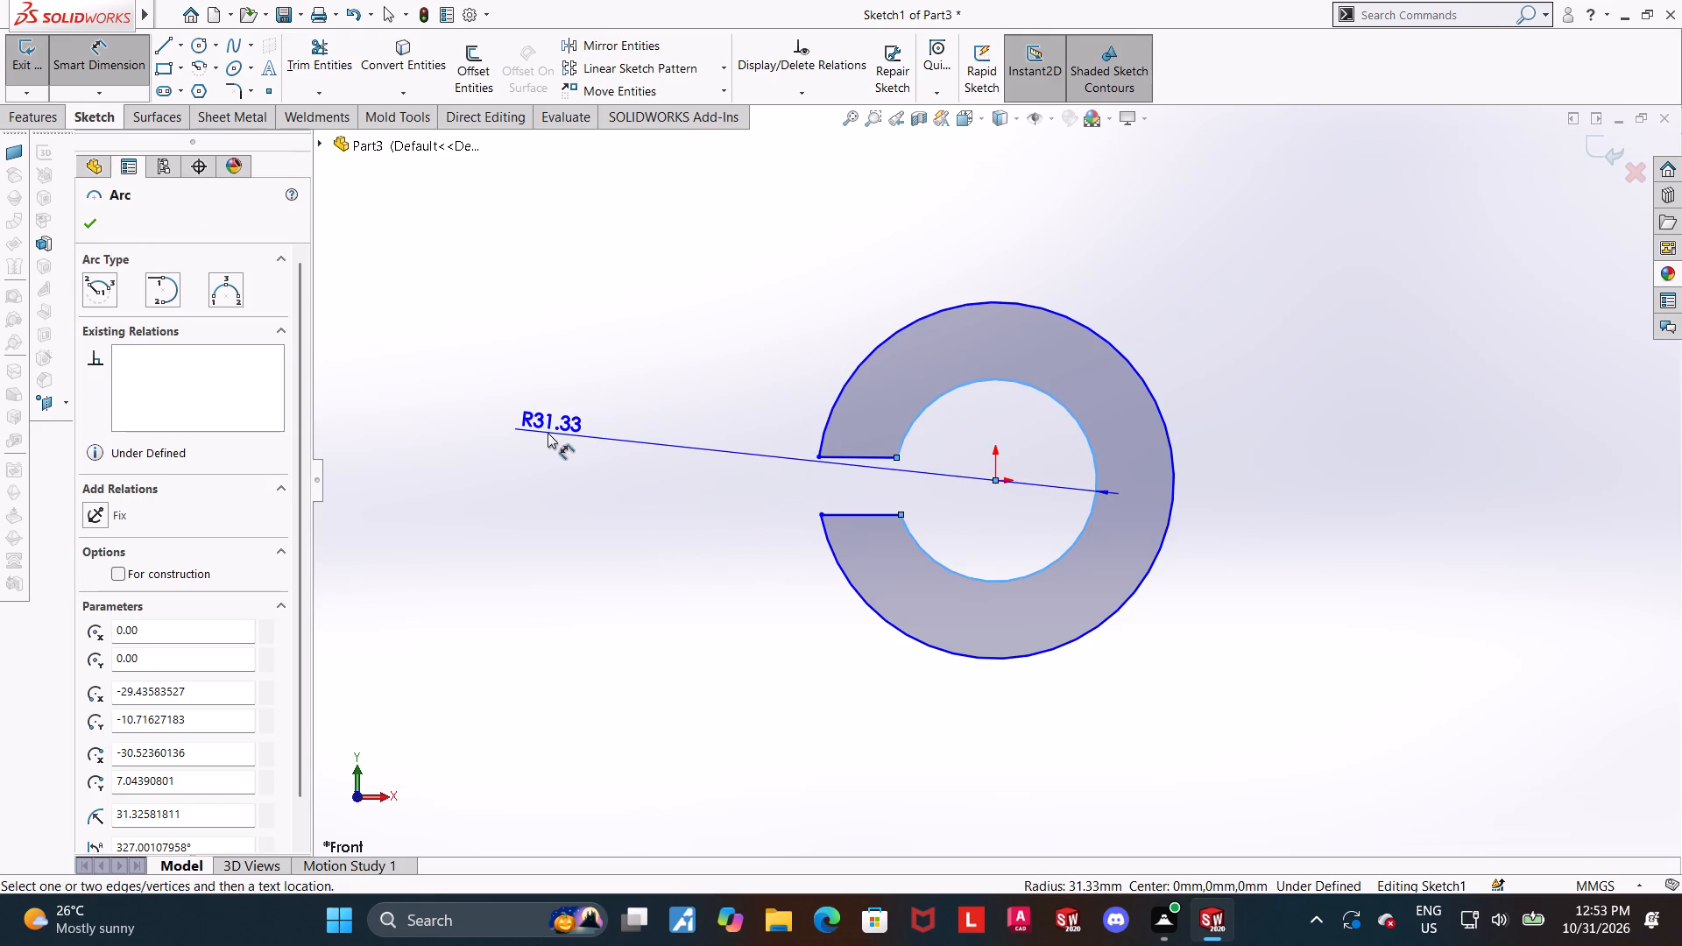
pyautogui.click(548, 433)
pyautogui.write('600')
pyautogui.press('Return')
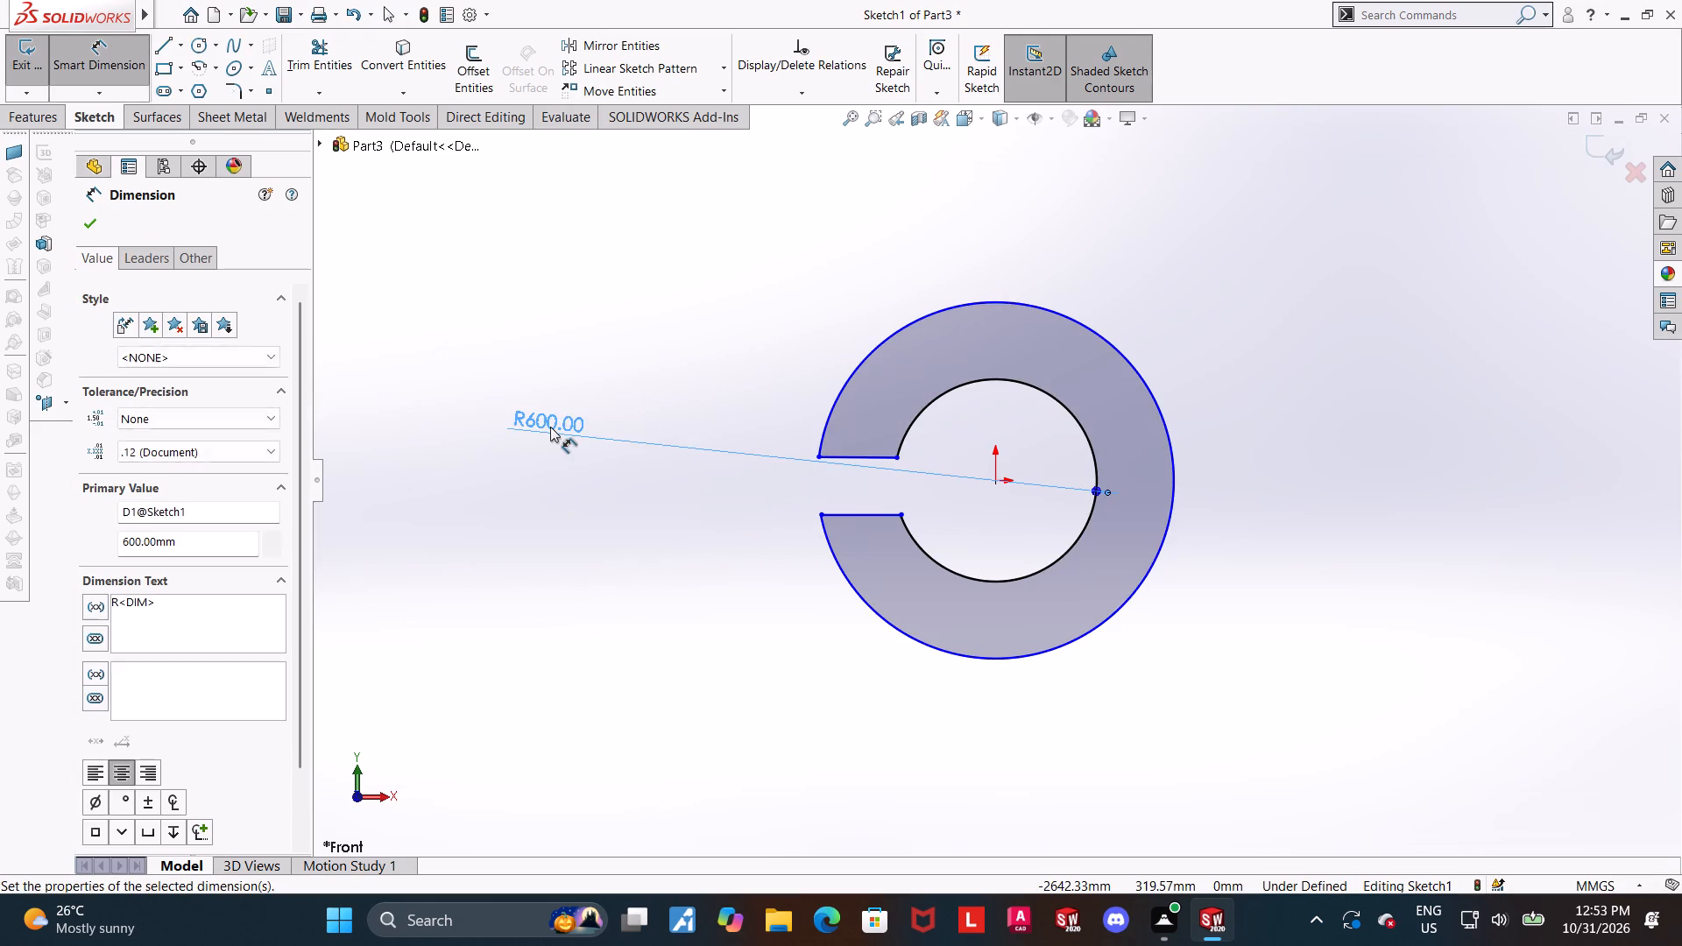
pyautogui.press('Escape')
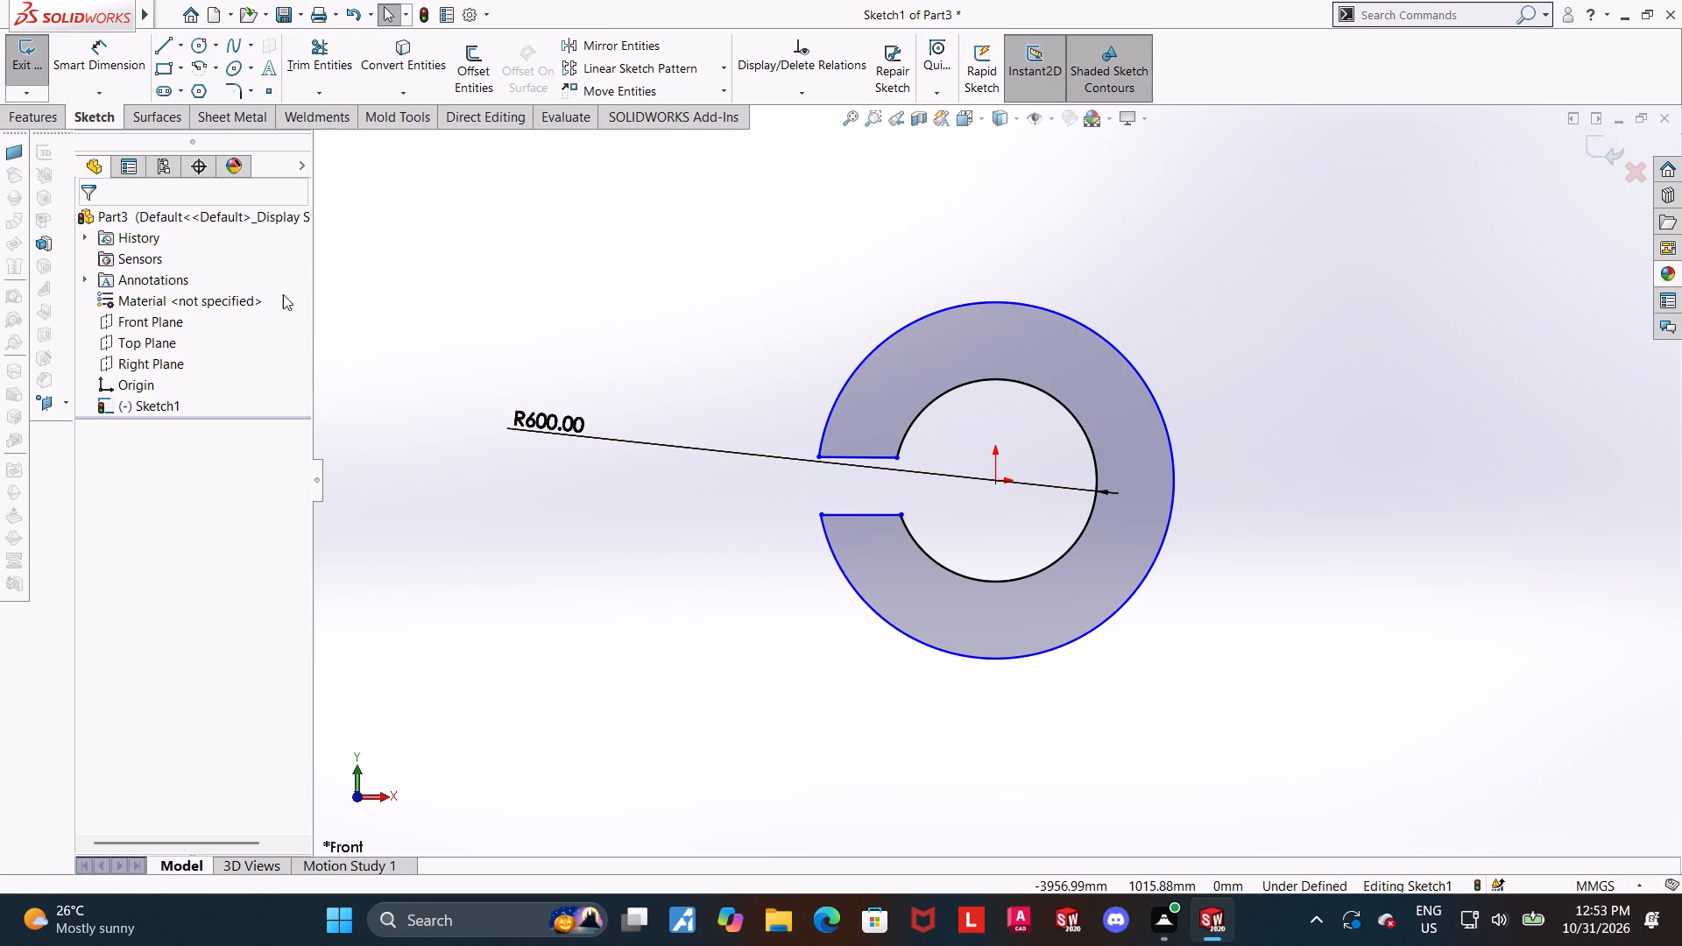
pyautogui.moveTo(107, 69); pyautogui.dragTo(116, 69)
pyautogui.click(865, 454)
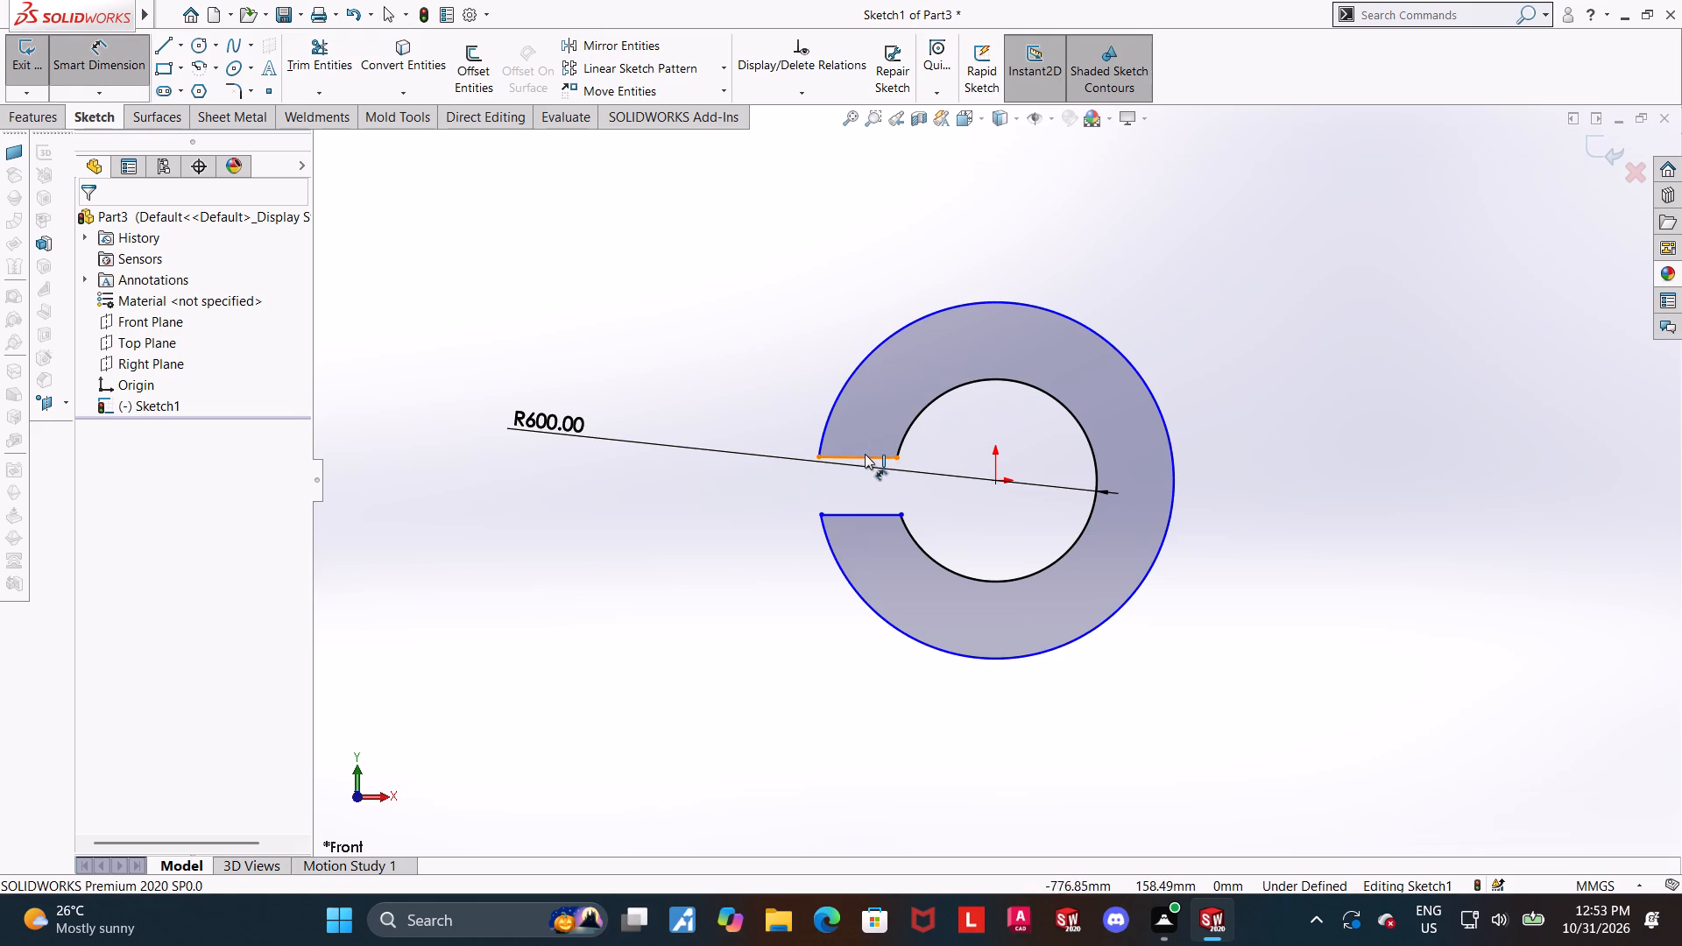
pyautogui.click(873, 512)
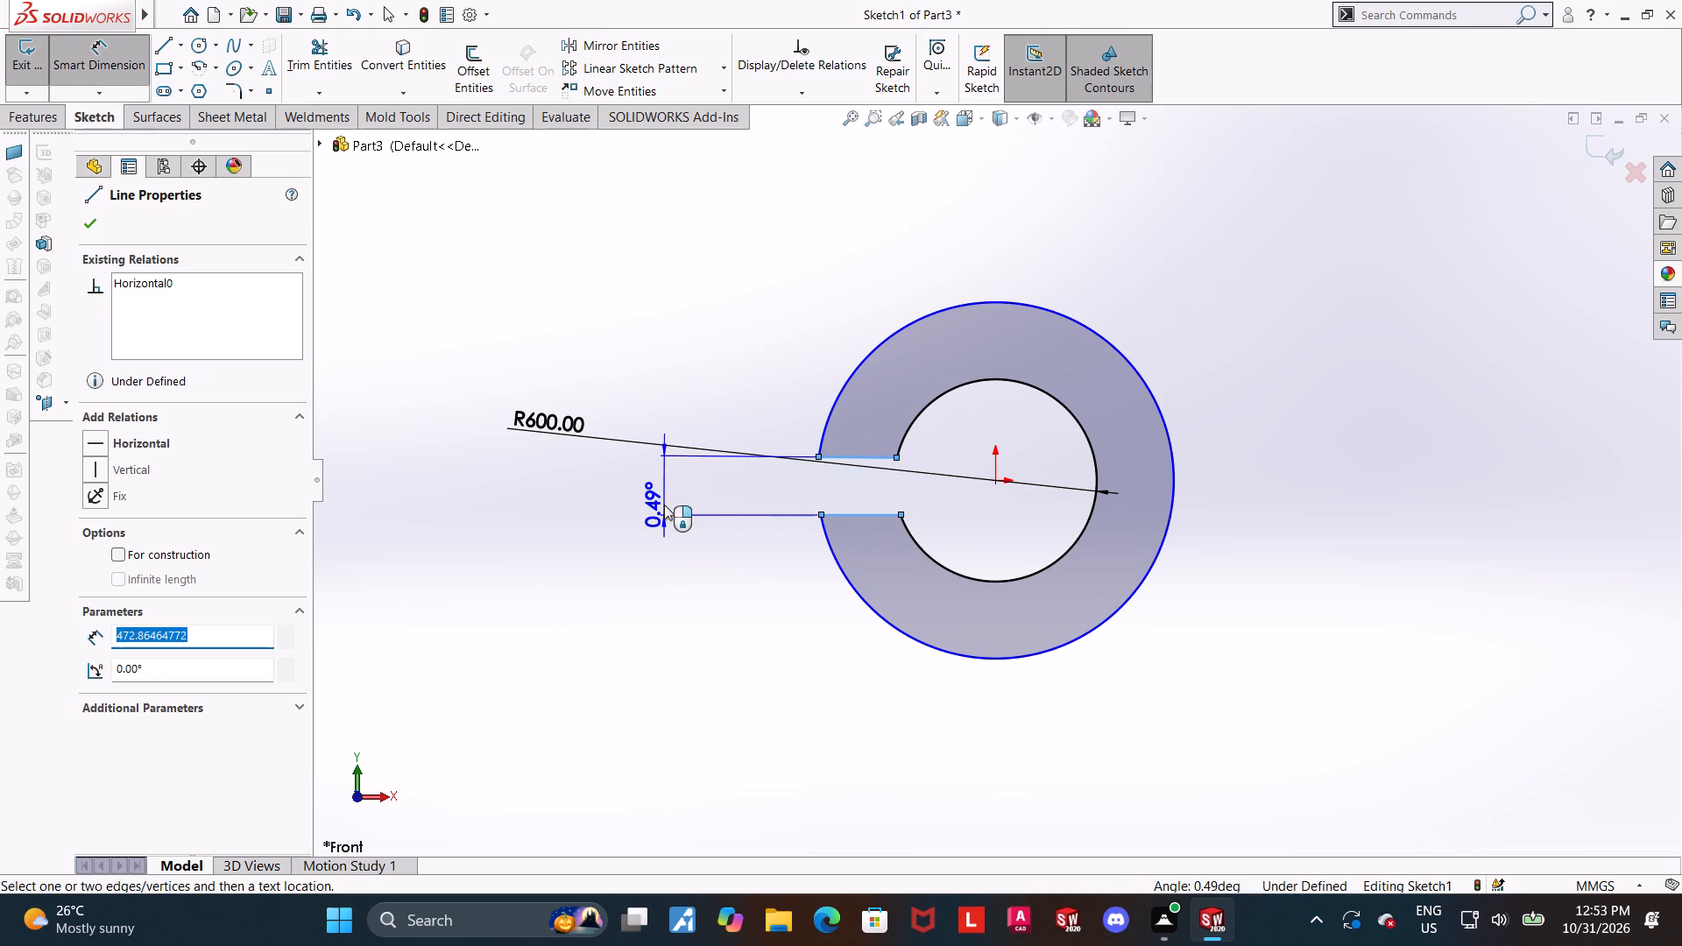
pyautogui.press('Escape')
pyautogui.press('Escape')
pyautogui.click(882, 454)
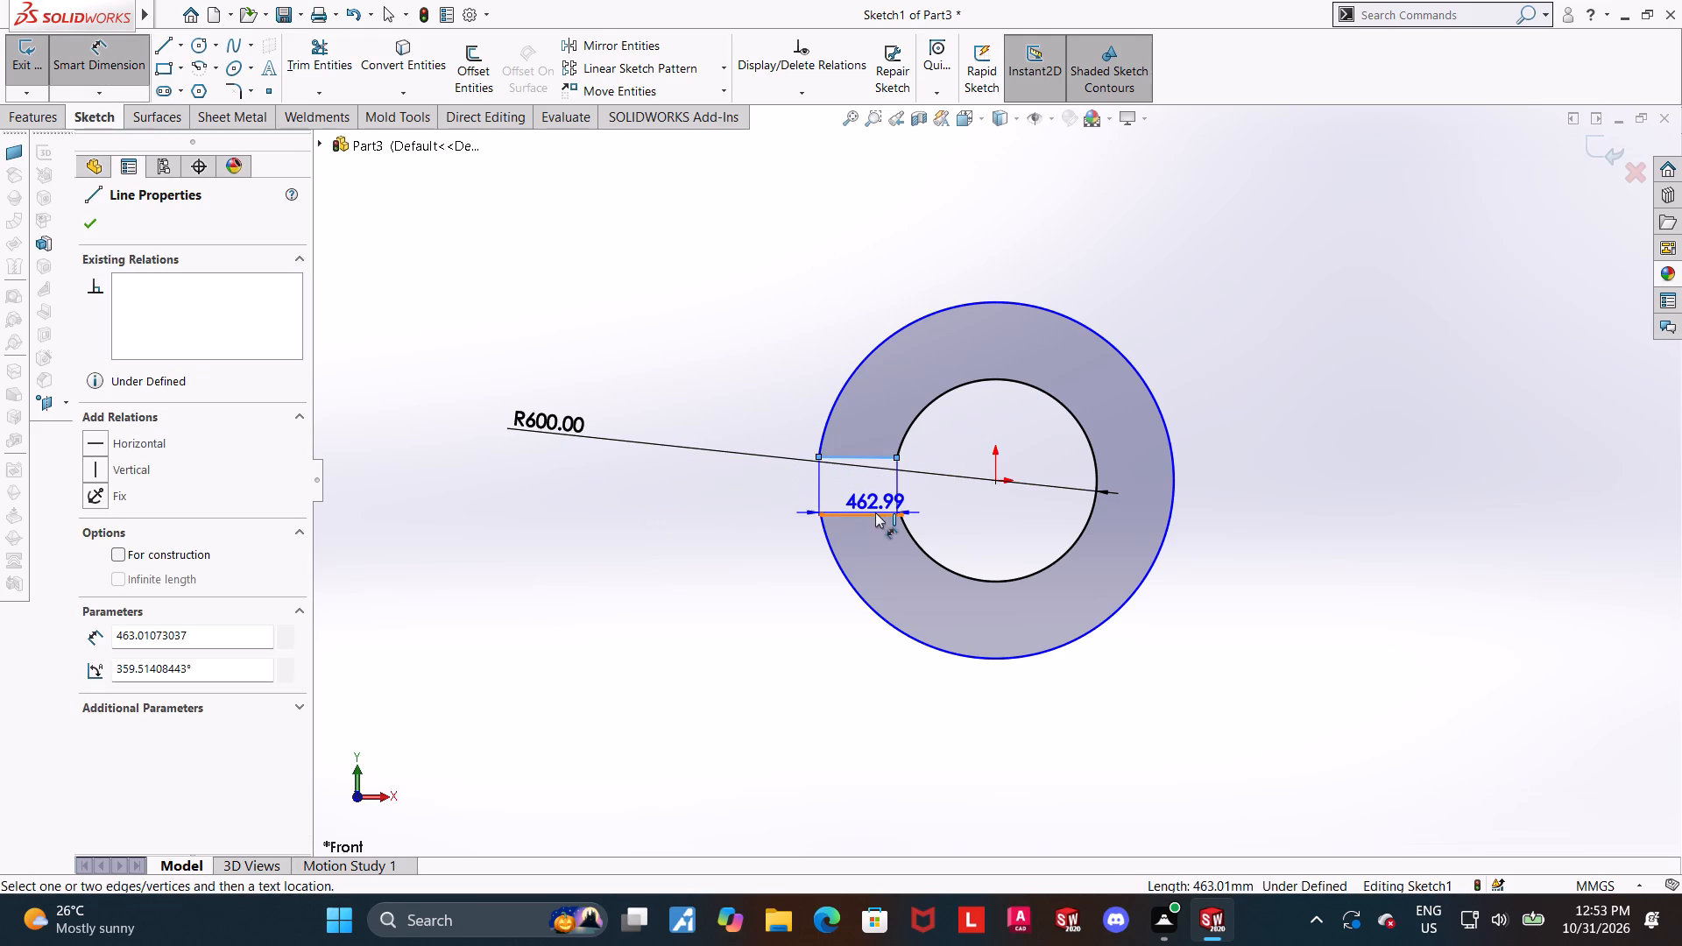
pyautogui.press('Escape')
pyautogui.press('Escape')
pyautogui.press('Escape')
# Apply a horizontal relation to the upper and lower lines bordering the gap.
pyautogui.click(866, 459)
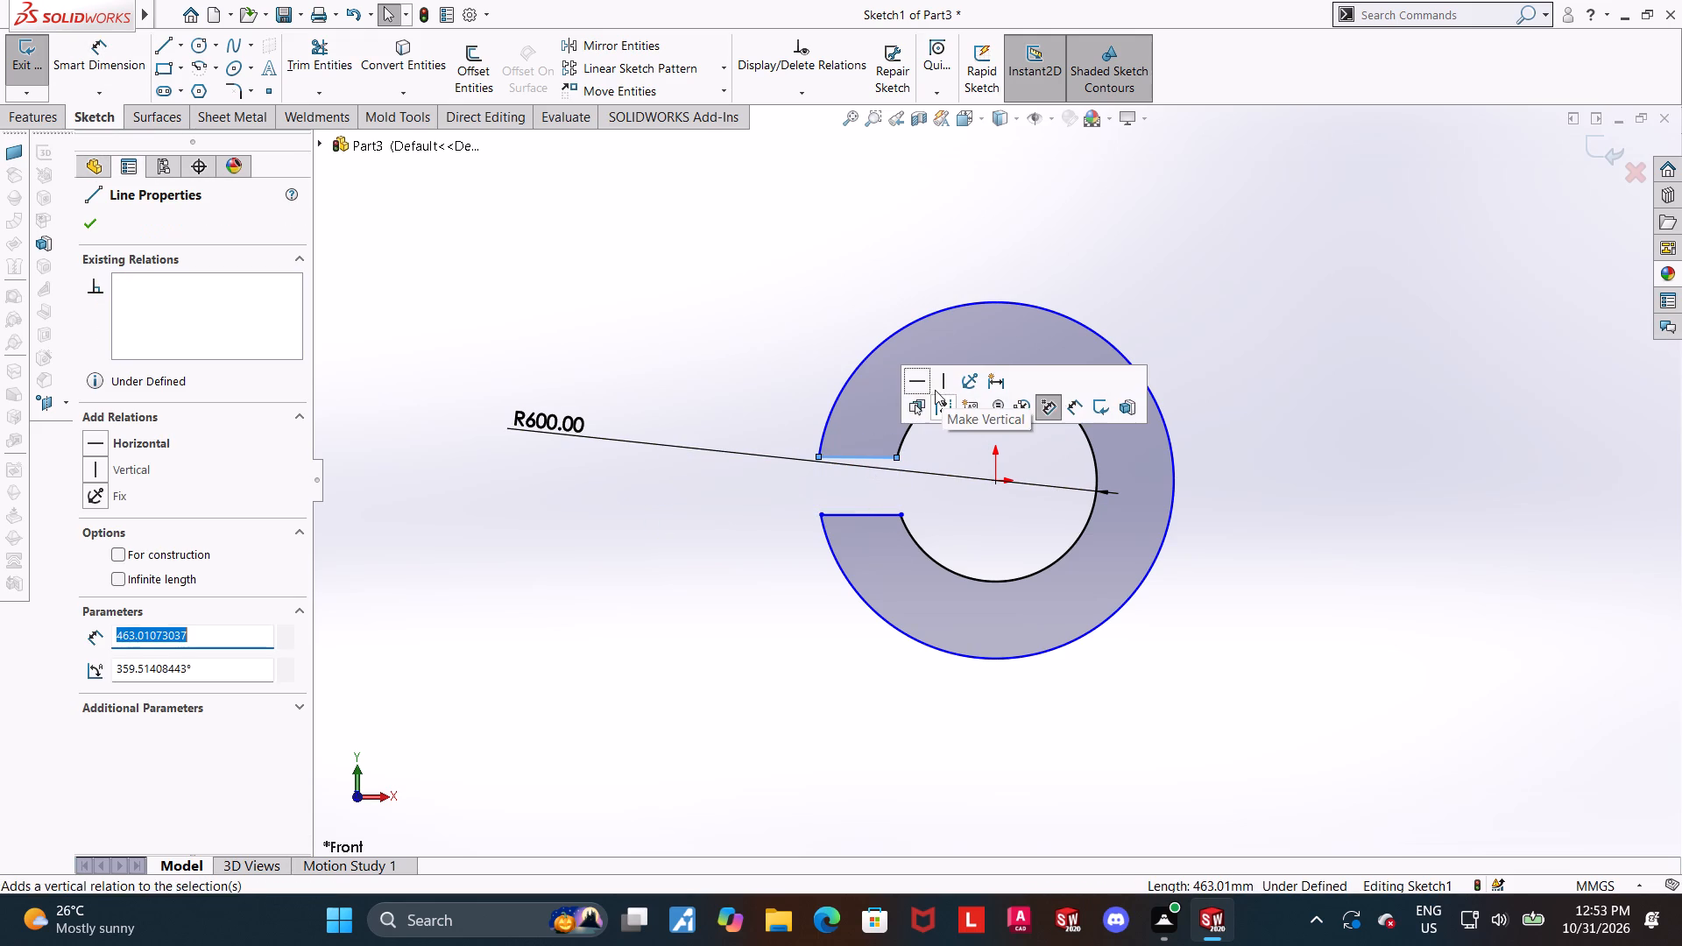
pyautogui.click(922, 385)
pyautogui.click(867, 517)
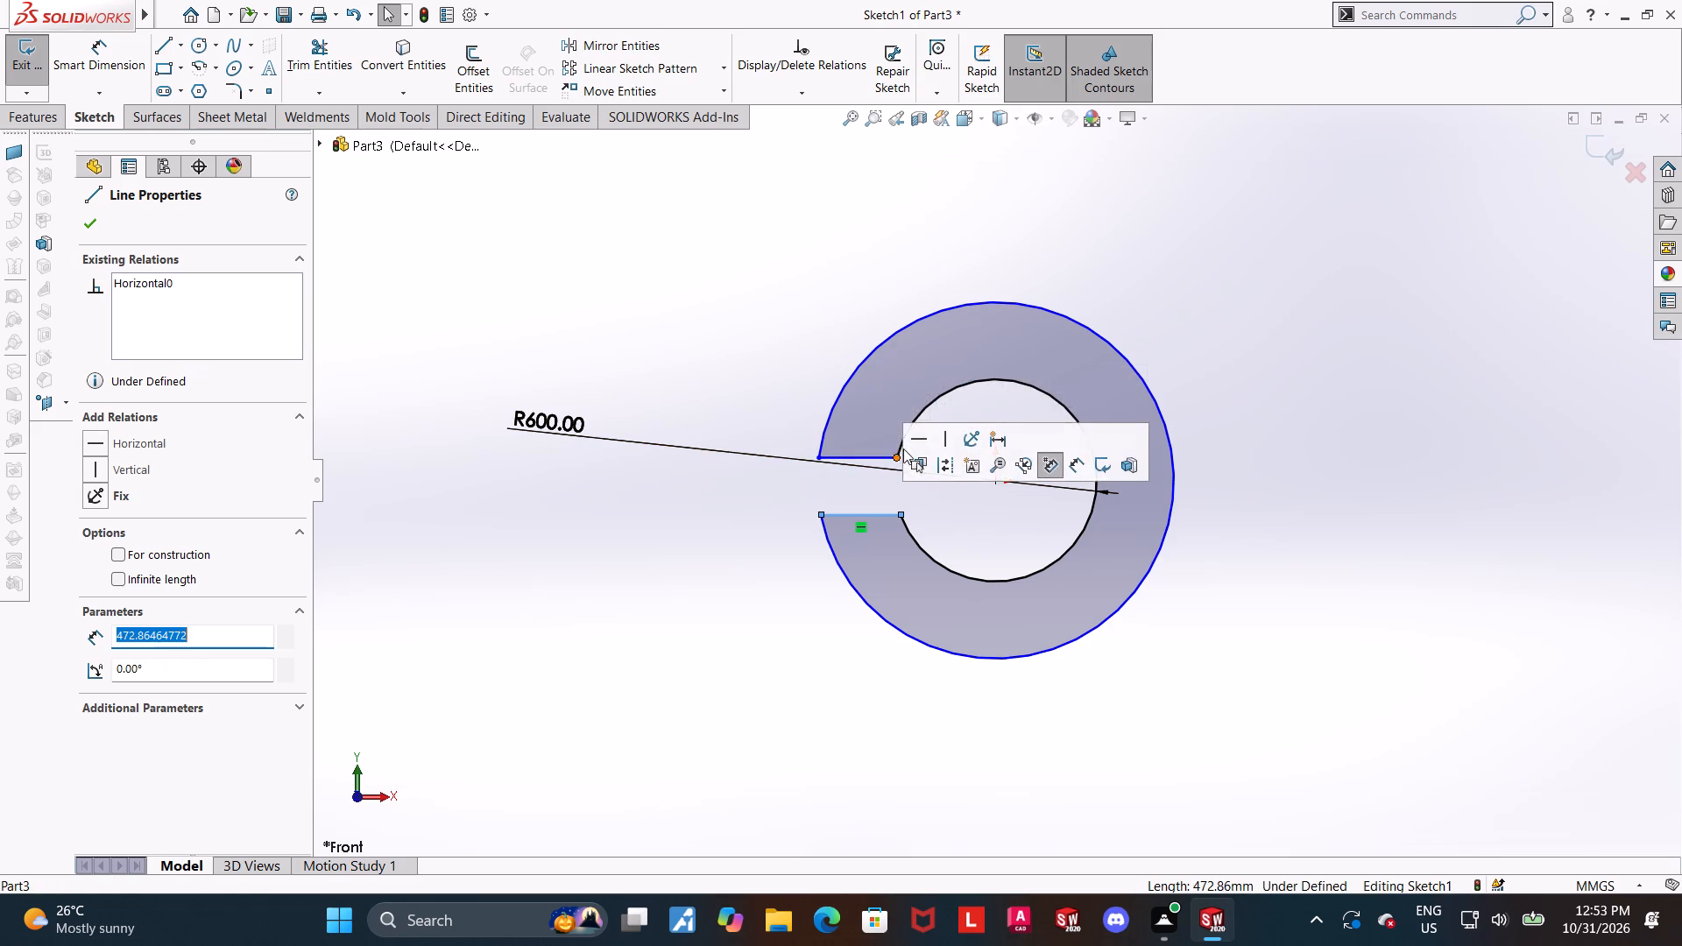
pyautogui.click(912, 443)
# Dimension the distance between the two horizontal gap lines as 375 mm.
pyautogui.click(95, 39)
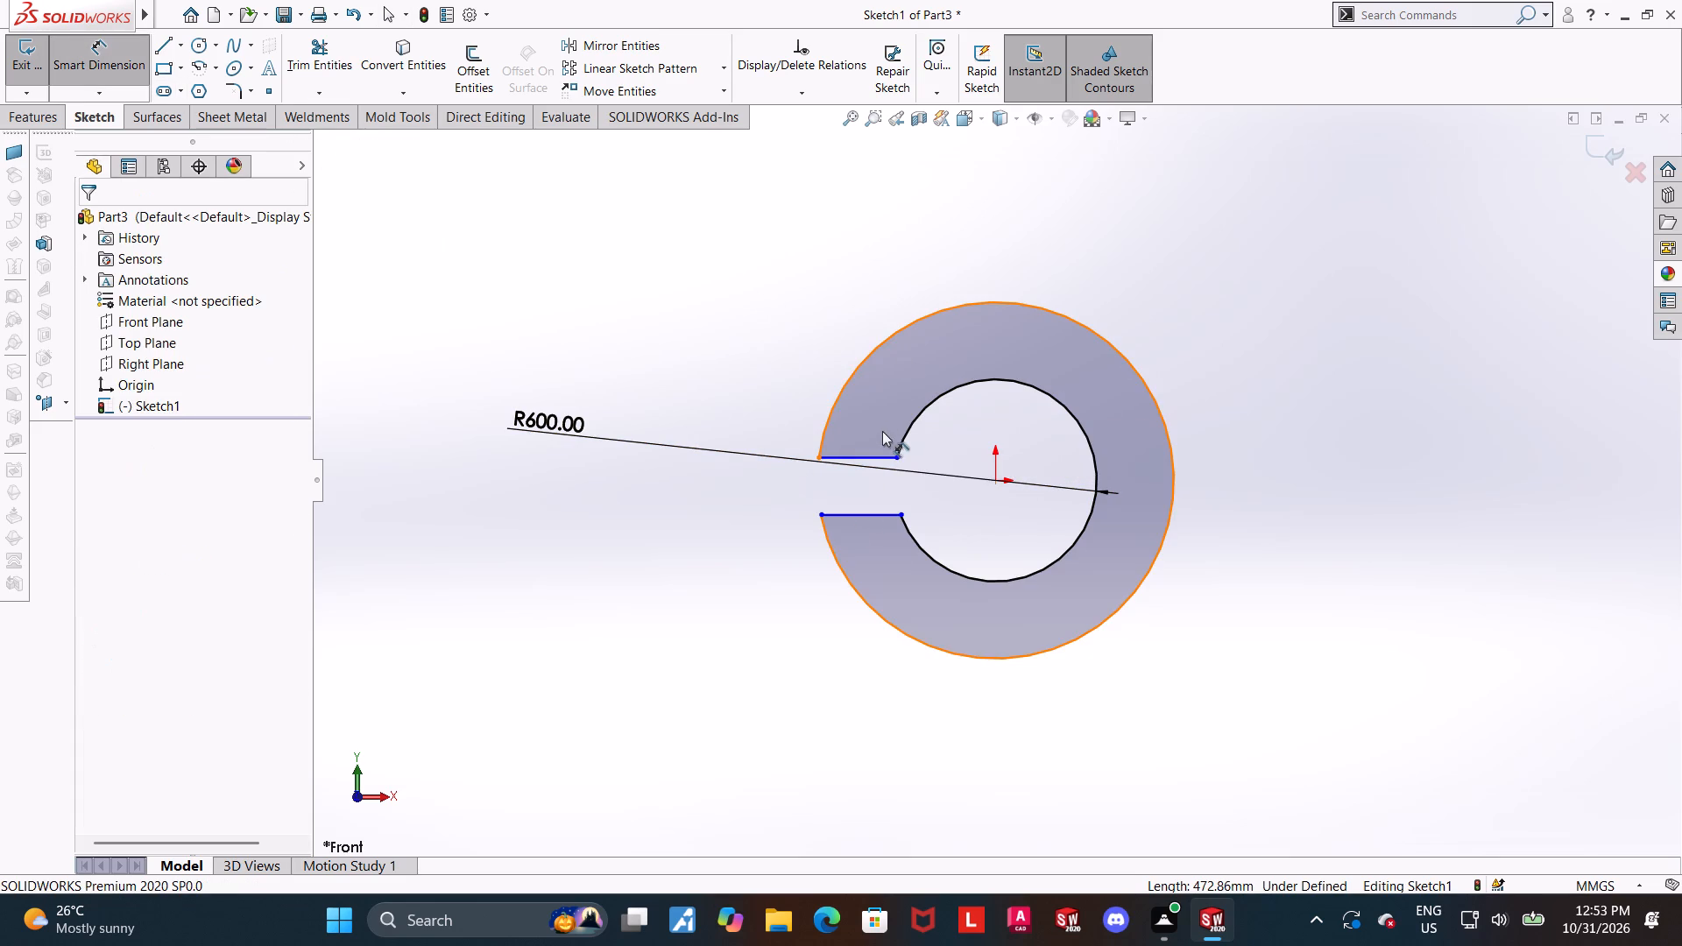
pyautogui.click(867, 456)
pyautogui.click(865, 519)
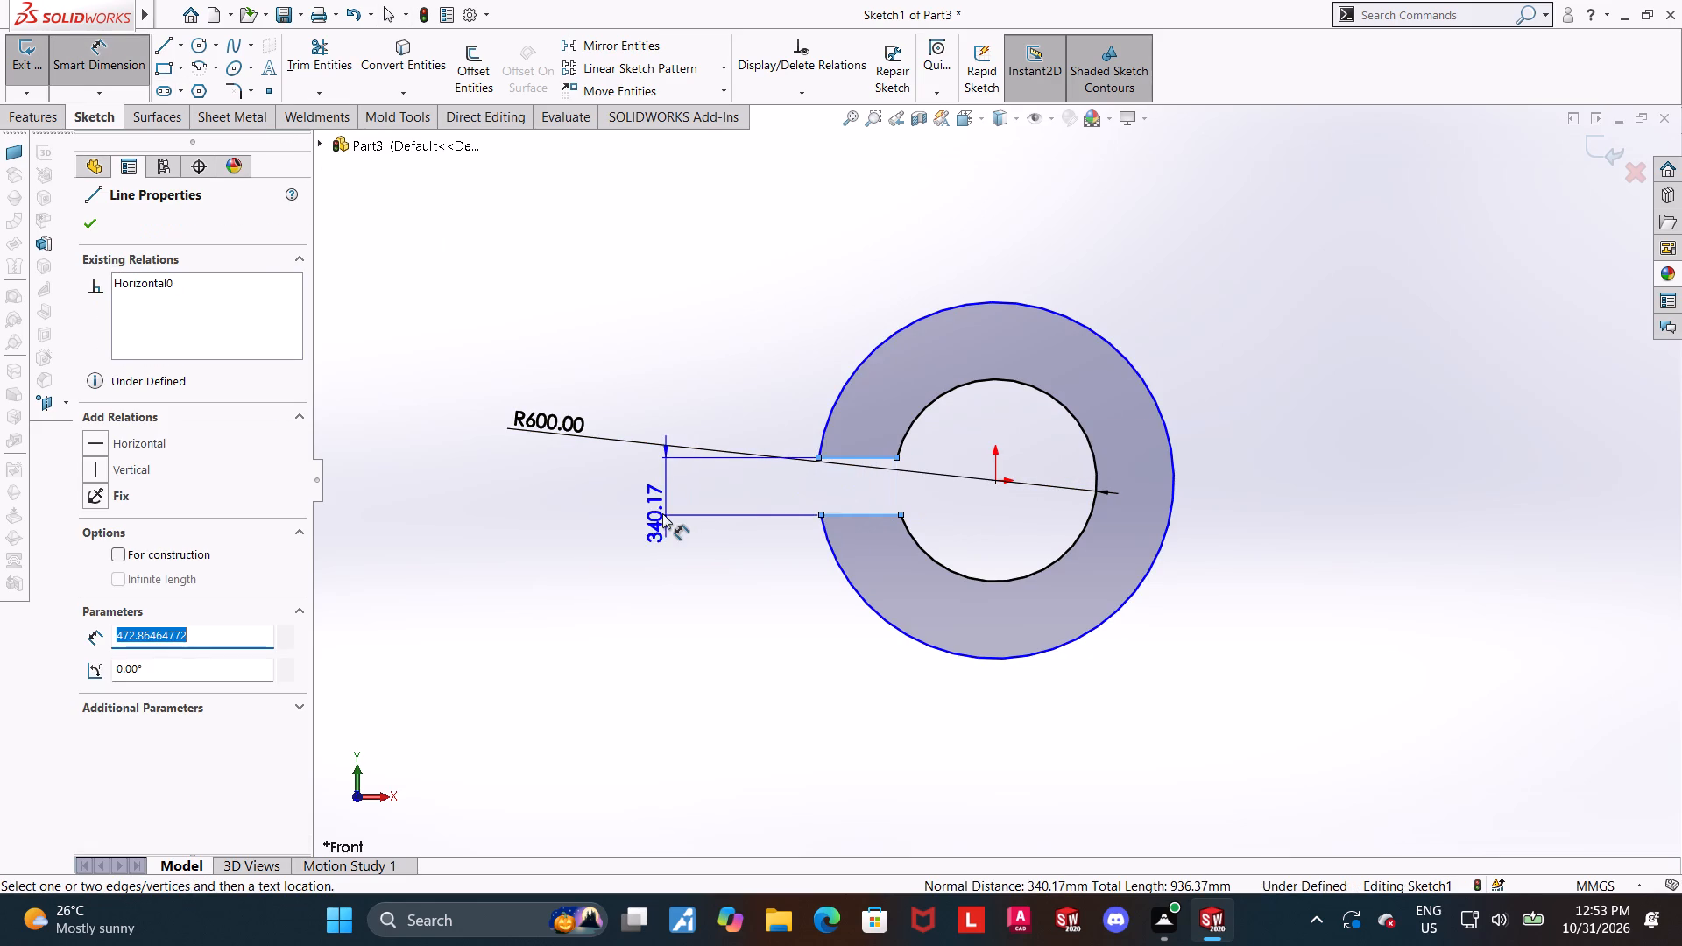
pyautogui.press('Escape')
pyautogui.press('Escape')
pyautogui.click(866, 458)
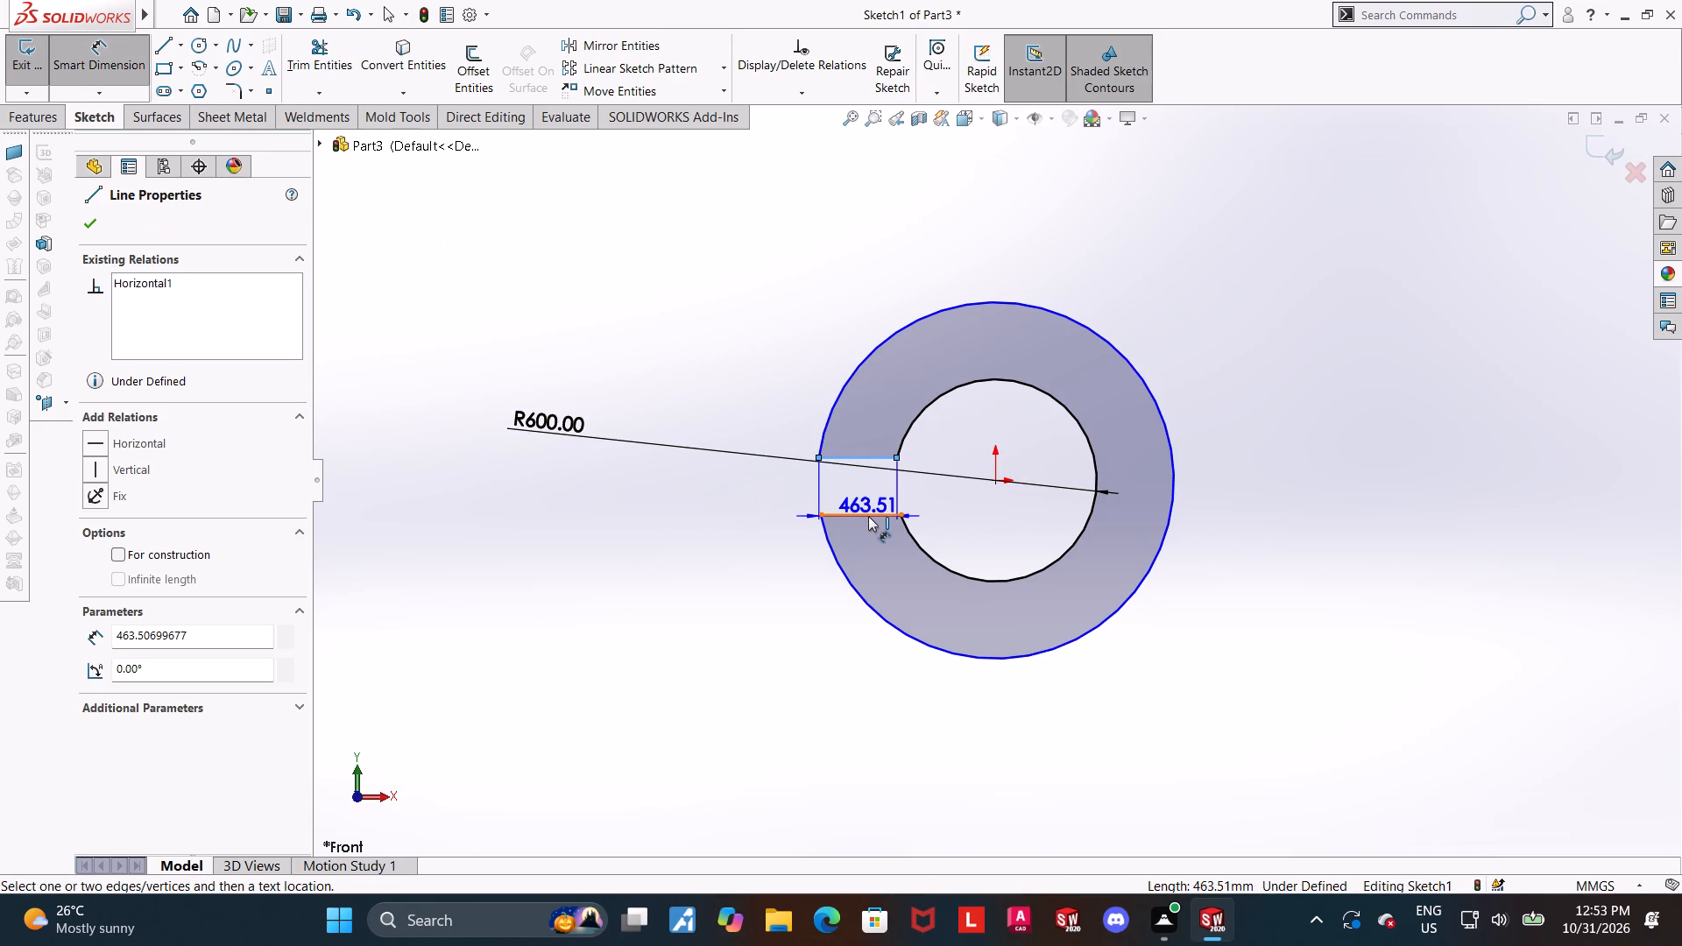
pyautogui.click(860, 515)
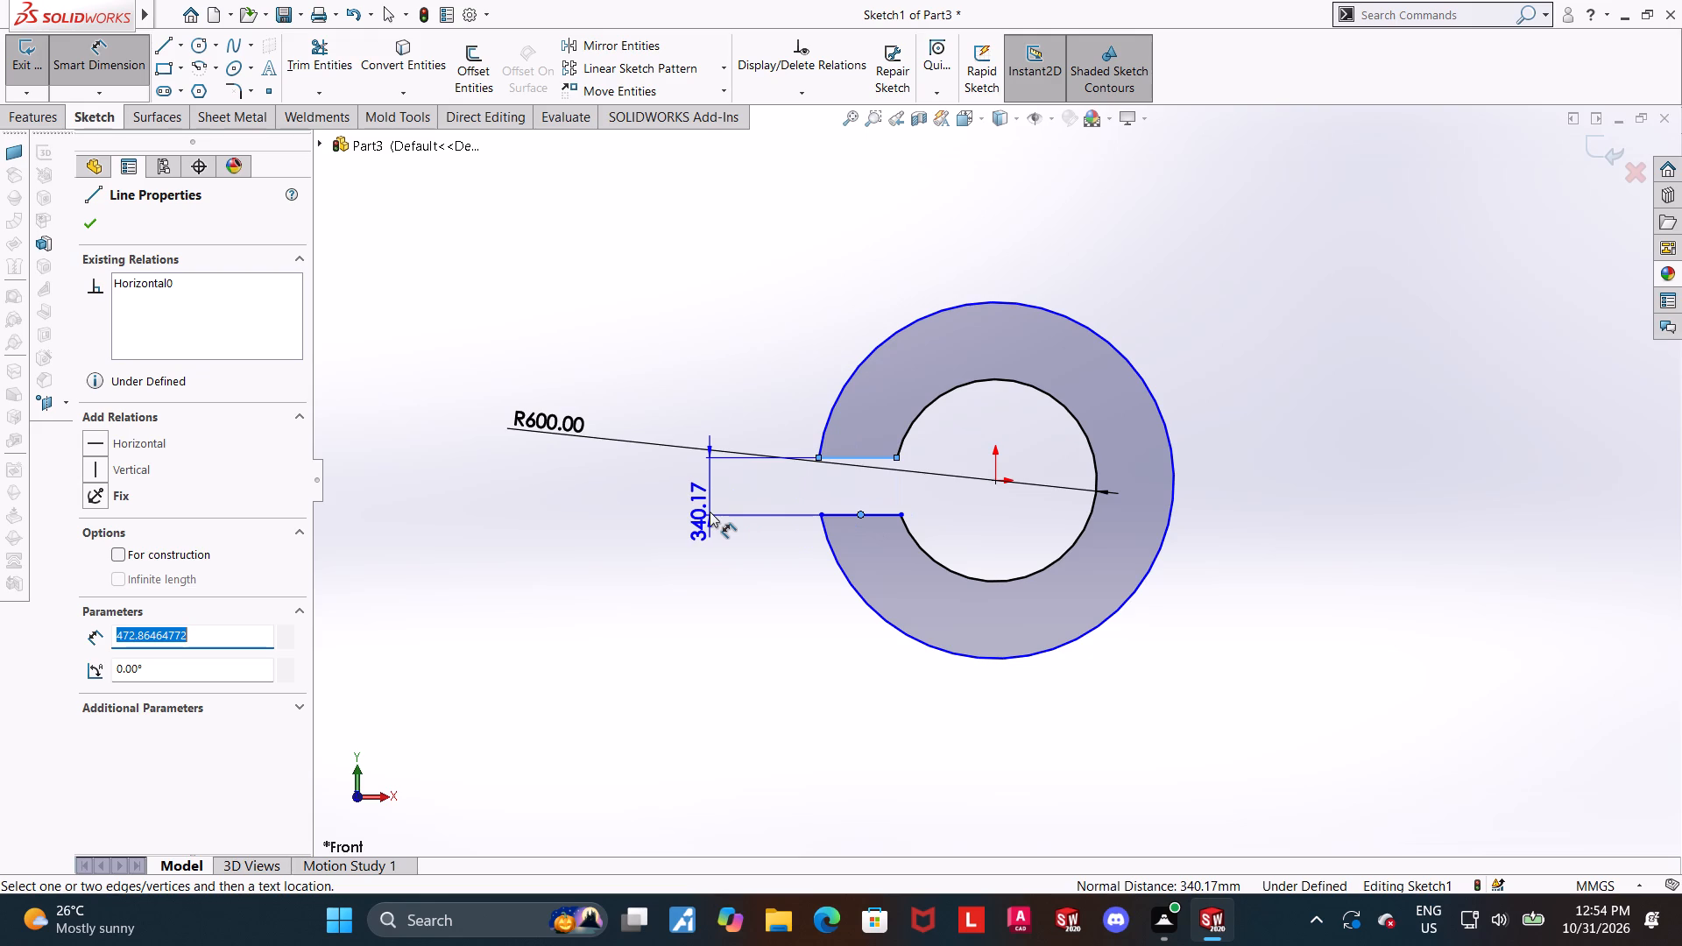
pyautogui.click(710, 512)
pyautogui.press('3')
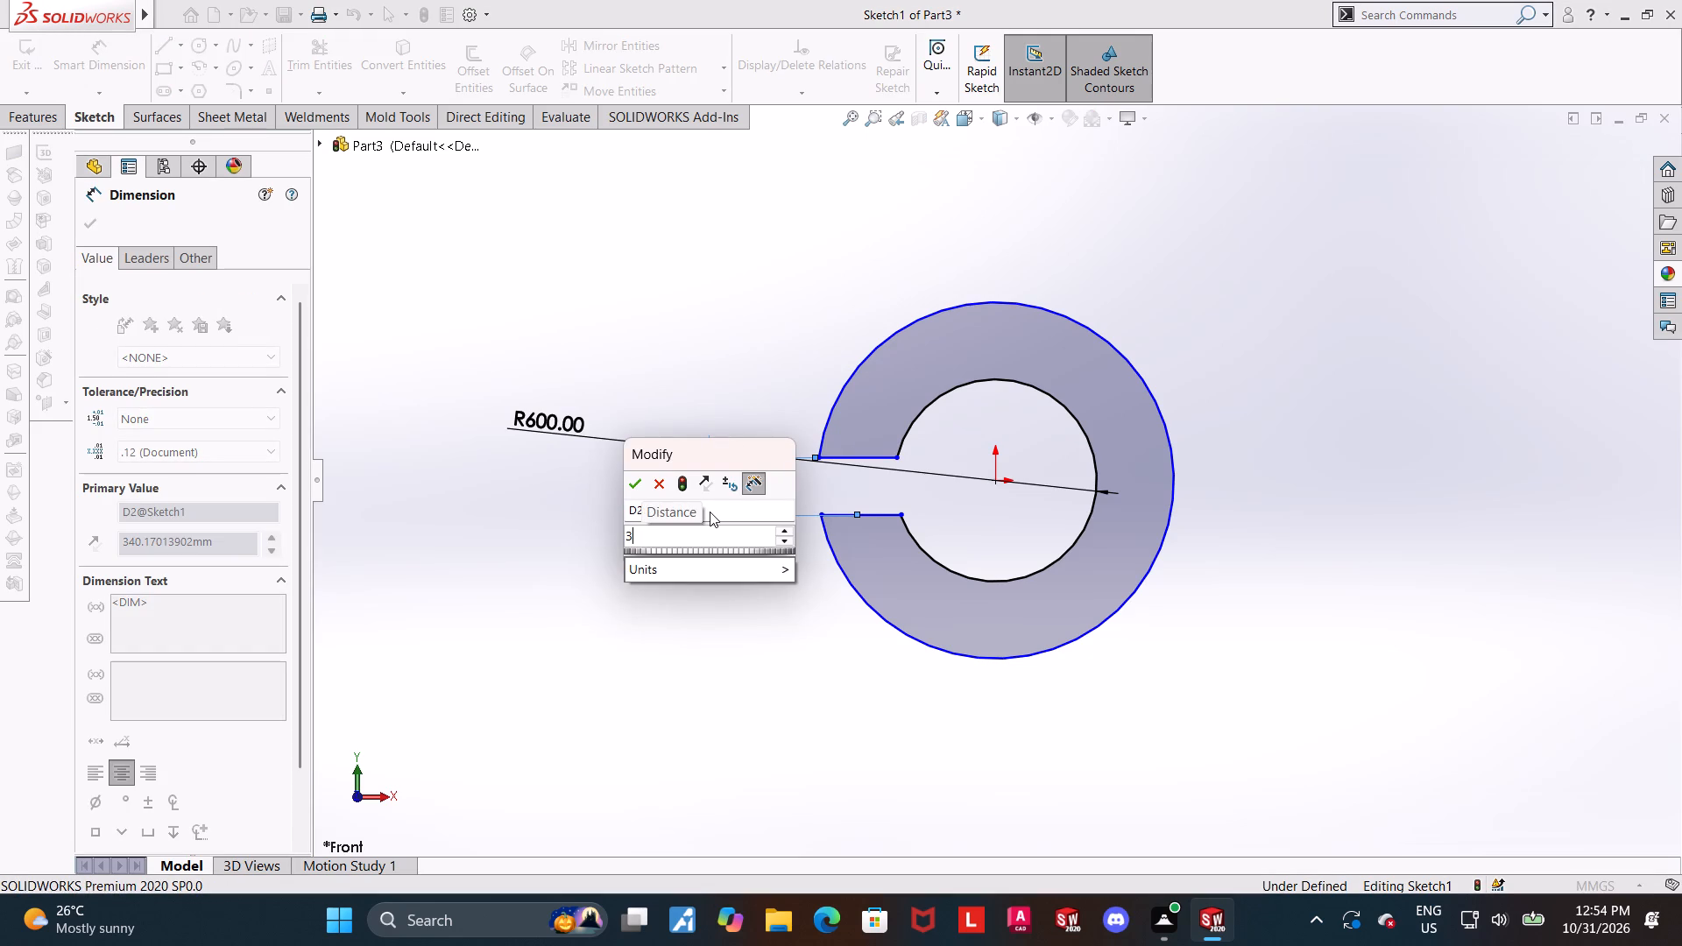
pyautogui.press('7')
pyautogui.press('5')
pyautogui.press('Return')
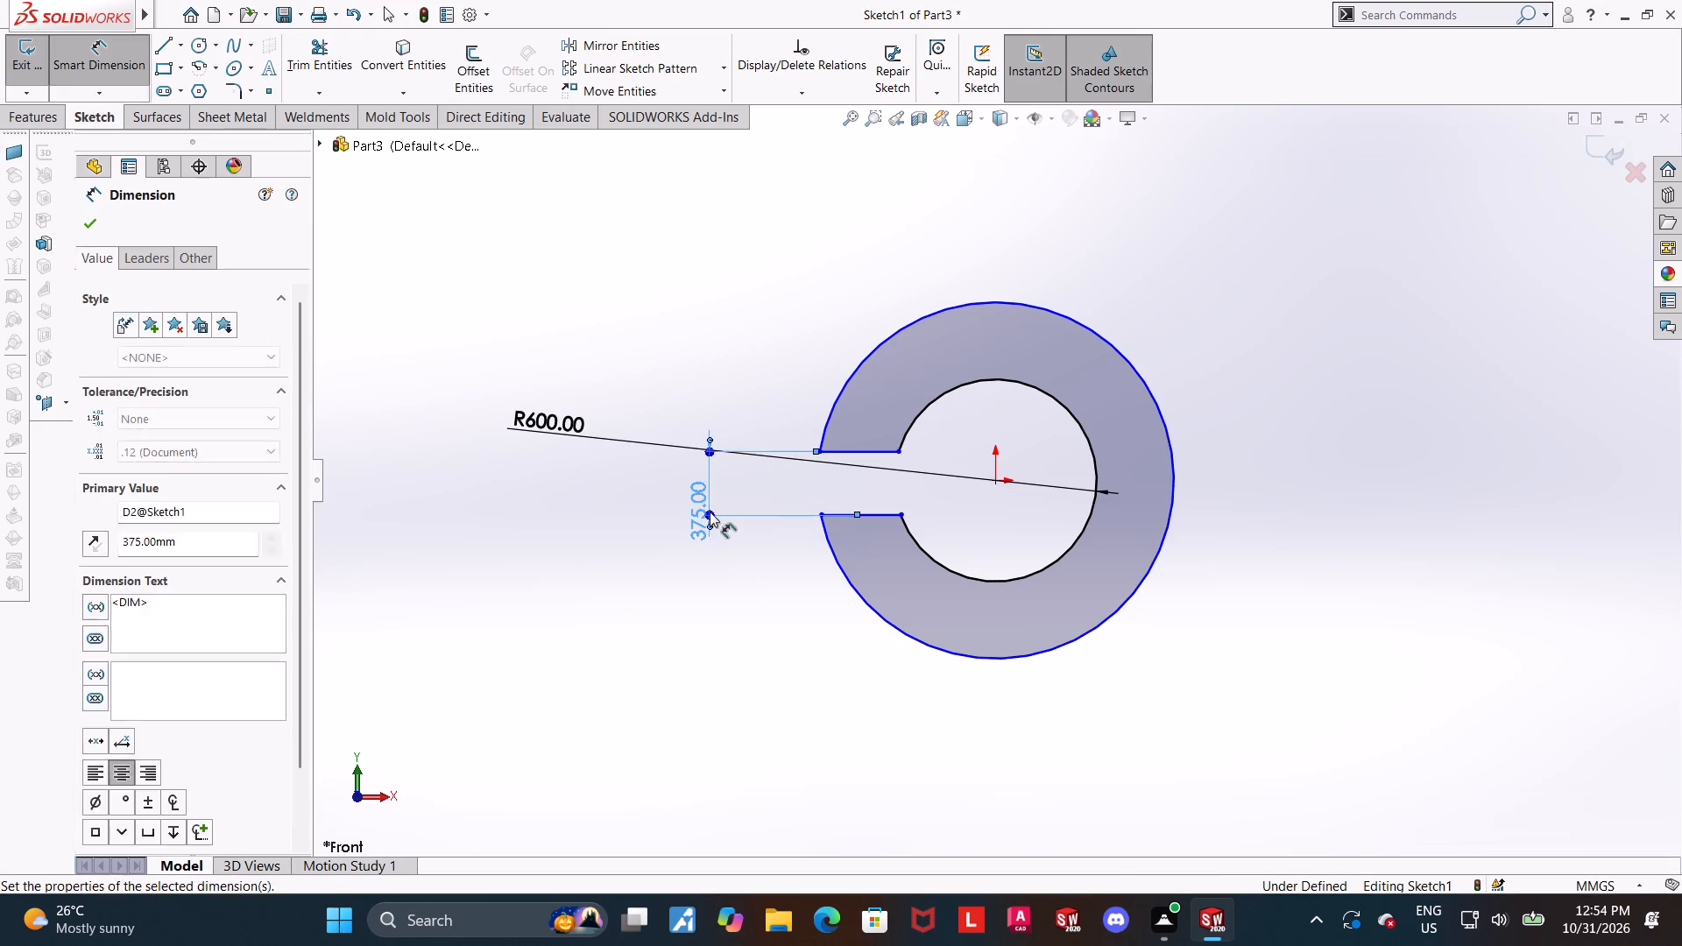
pyautogui.press('Escape')
pyautogui.press('Escape')
pyautogui.click(1339, 498)
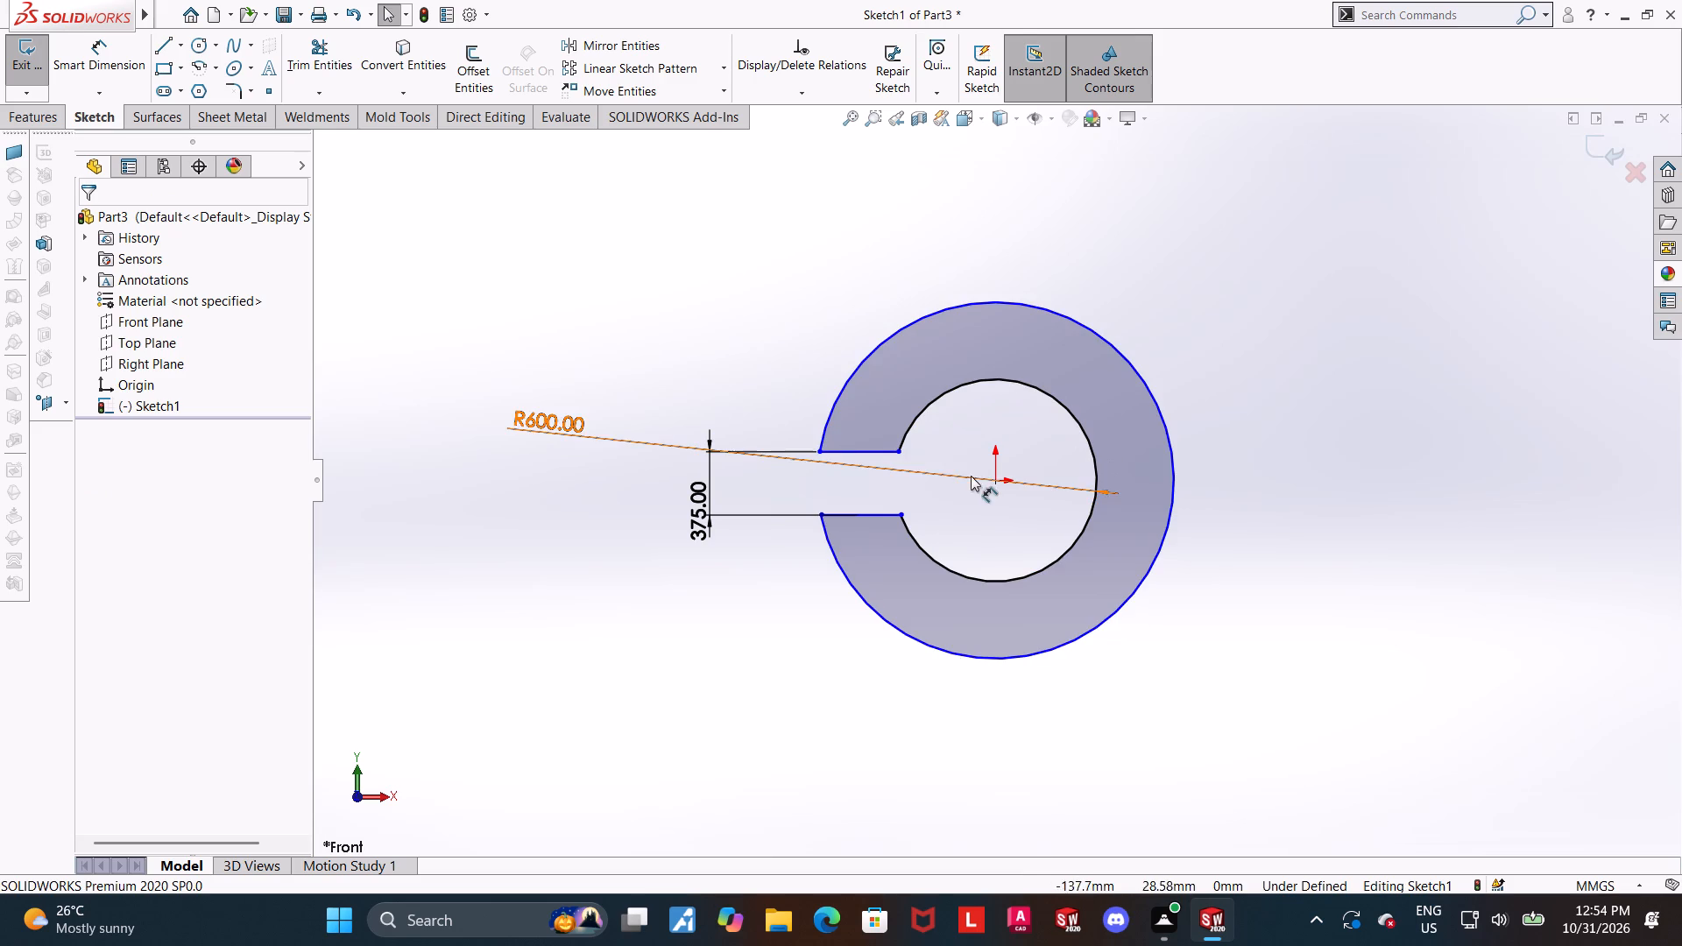
# Sketch a horizontal centerline about 236 mm long from the origin toward the gap.
pyautogui.click(178, 41)
pyautogui.click(183, 88)
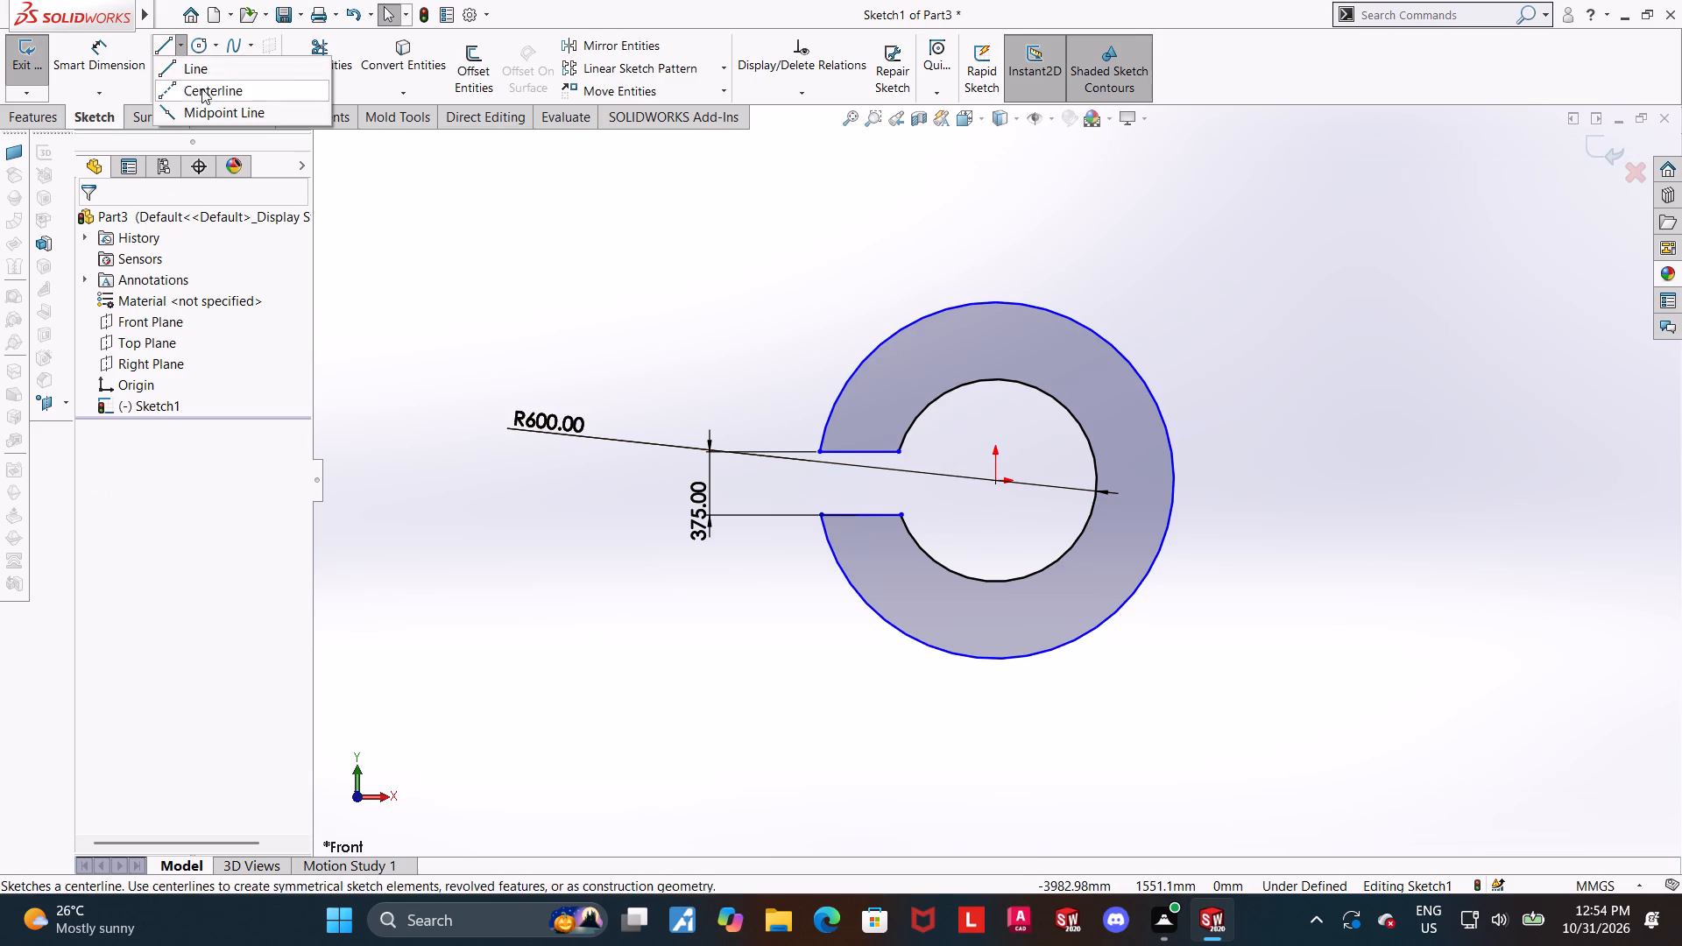
pyautogui.click(998, 483)
pyautogui.click(956, 483)
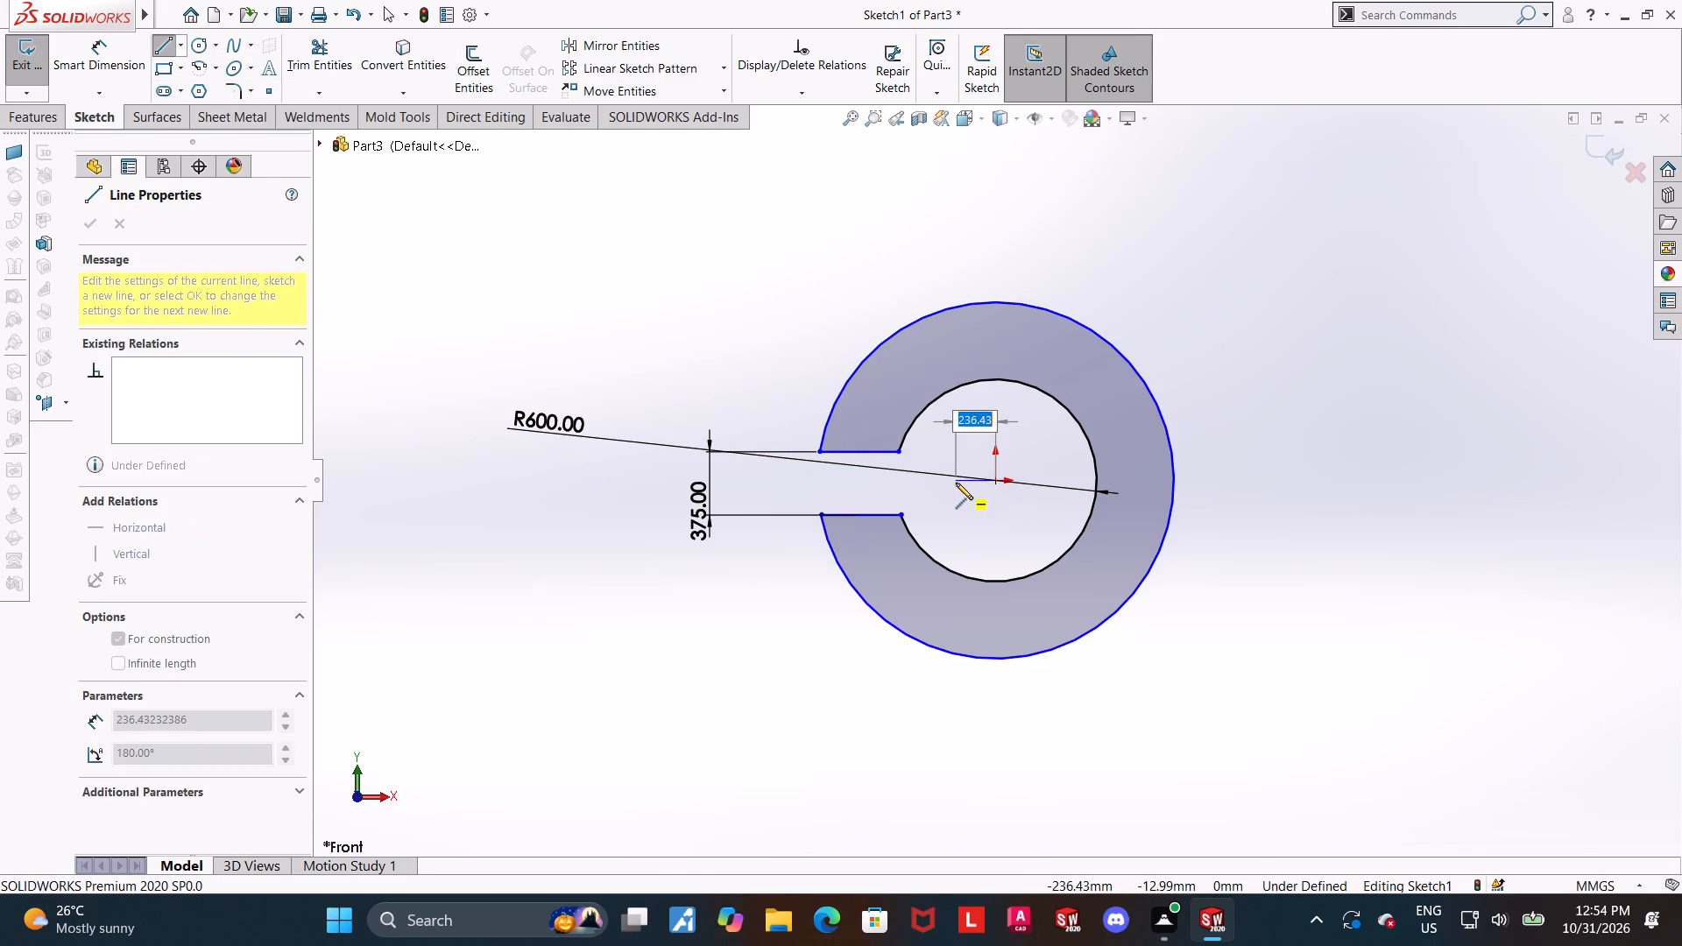
pyautogui.press('Escape')
pyautogui.press('Escape')
# Make the two horizontal gap lines symmetric about the horizontal centerline through the origin.
pyautogui.click(856, 448)
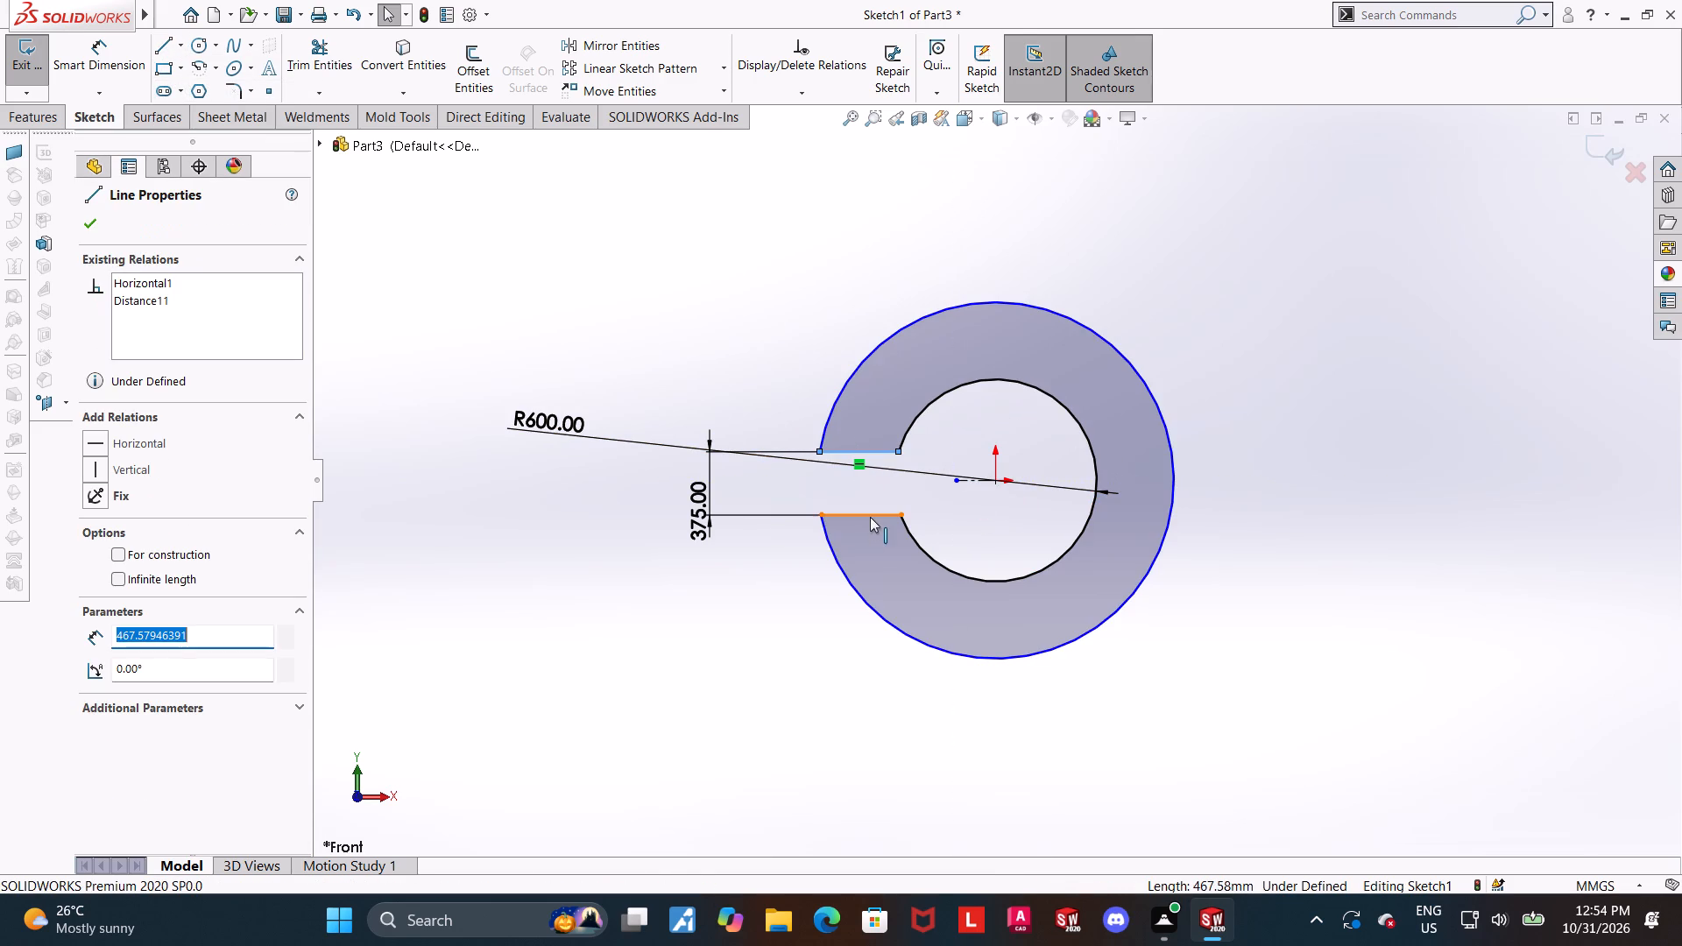
pyautogui.keyDown('ctrl'); pyautogui.click(870, 517); pyautogui.keyUp('ctrl')
pyautogui.keyDown('ctrl'); pyautogui.click(982, 481); pyautogui.keyUp('ctrl')
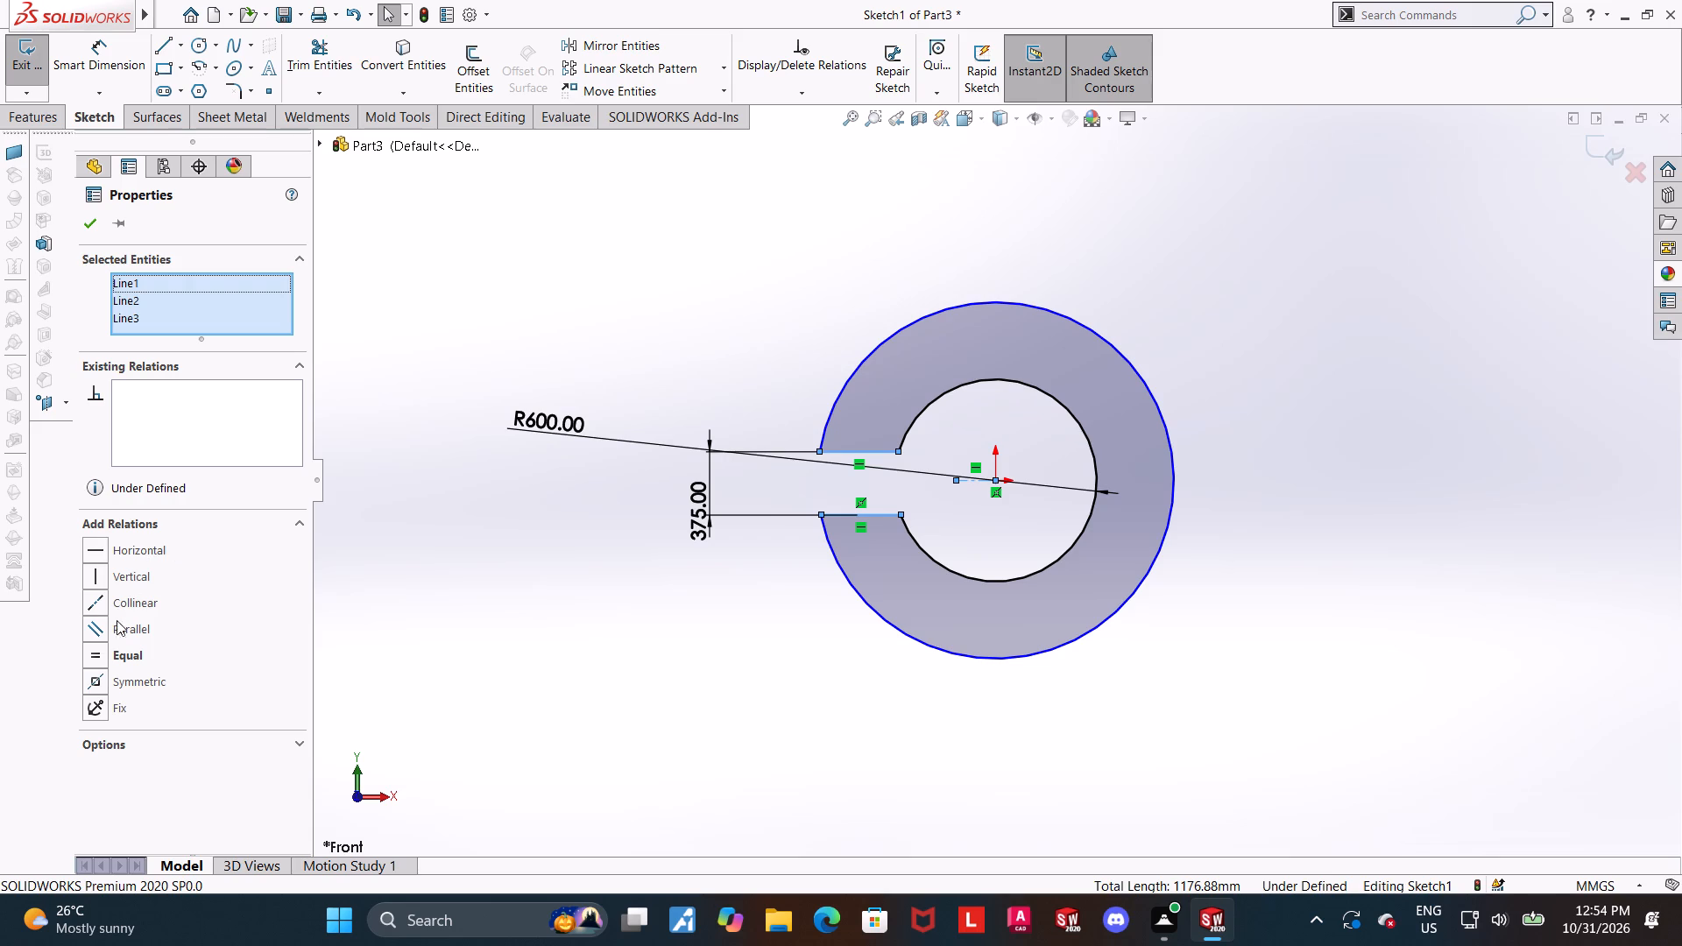
pyautogui.click(101, 681)
pyautogui.click(1662, 579)
# Dimension the outer arc's radius as 2234.26 mm.
pyautogui.scroll(1, 1348, 427)
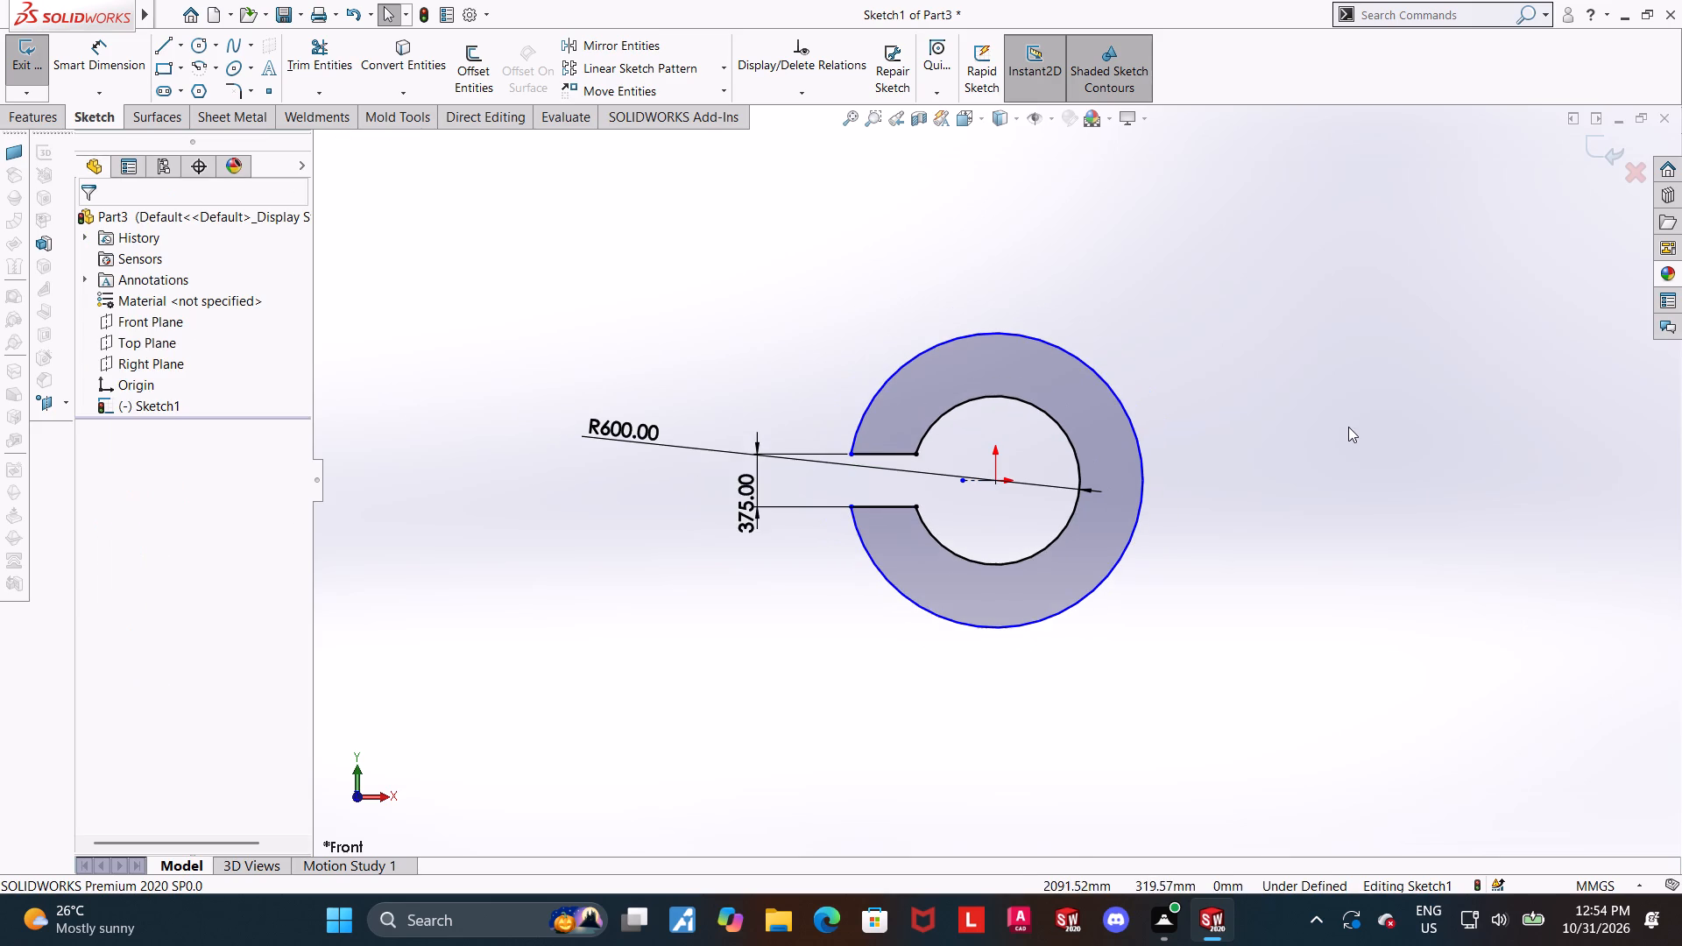
pyautogui.scroll(-1, 1349, 406)
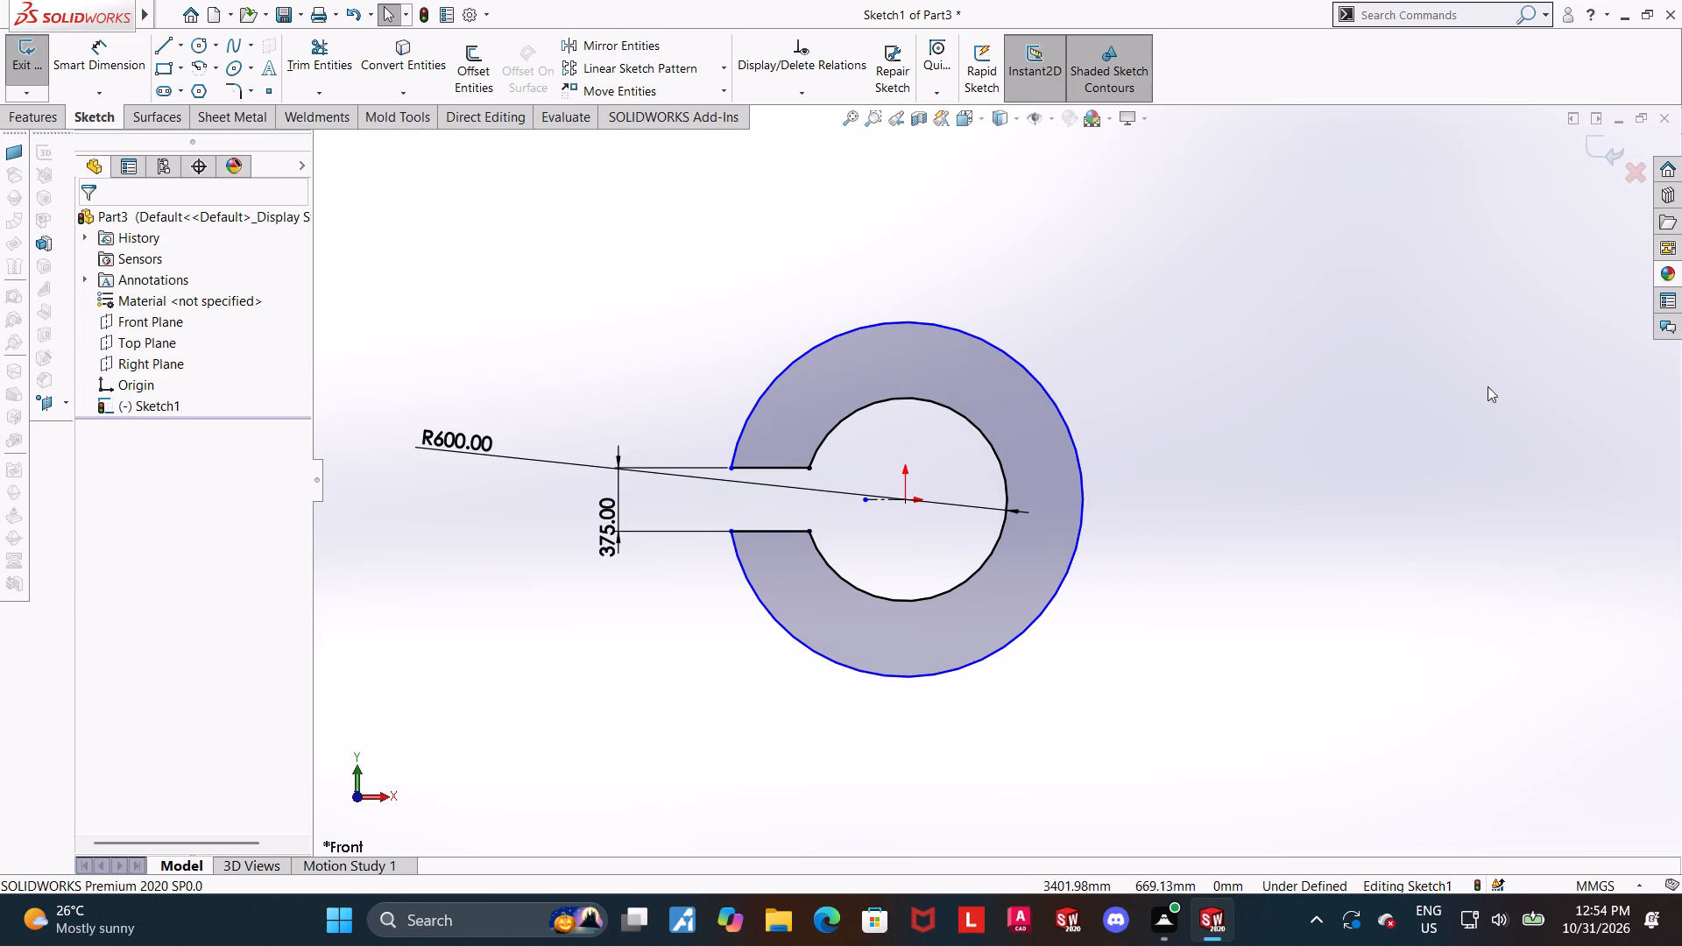
pyautogui.scroll(2, 1250, 389)
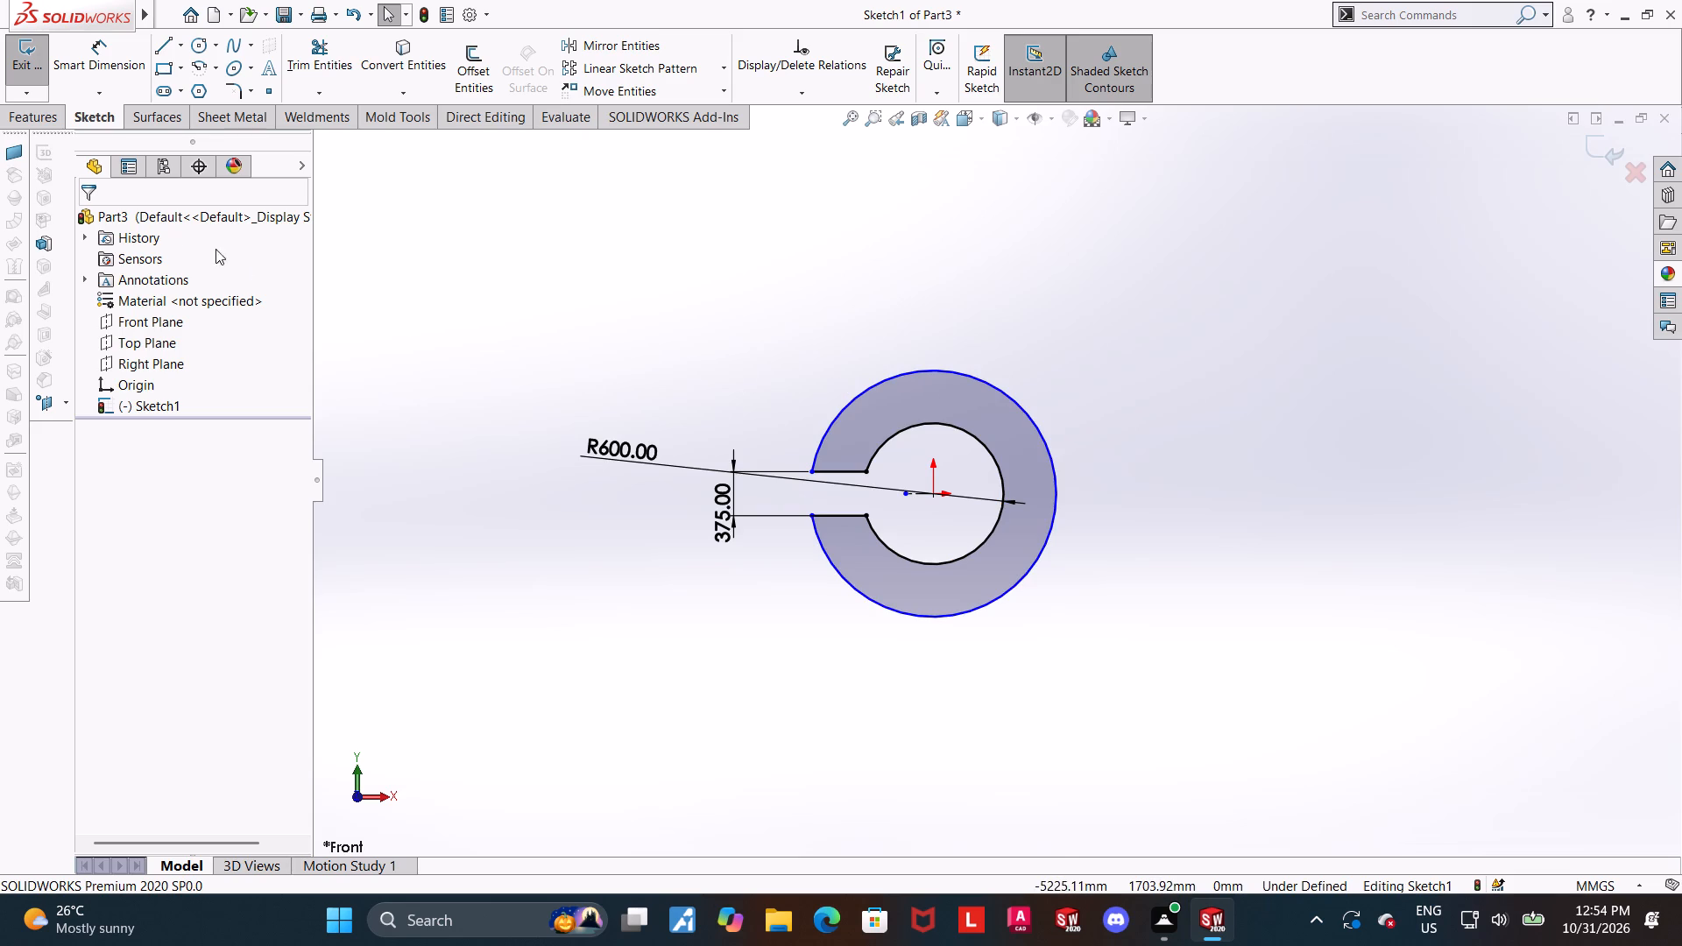
pyautogui.click(128, 42)
pyautogui.click(961, 375)
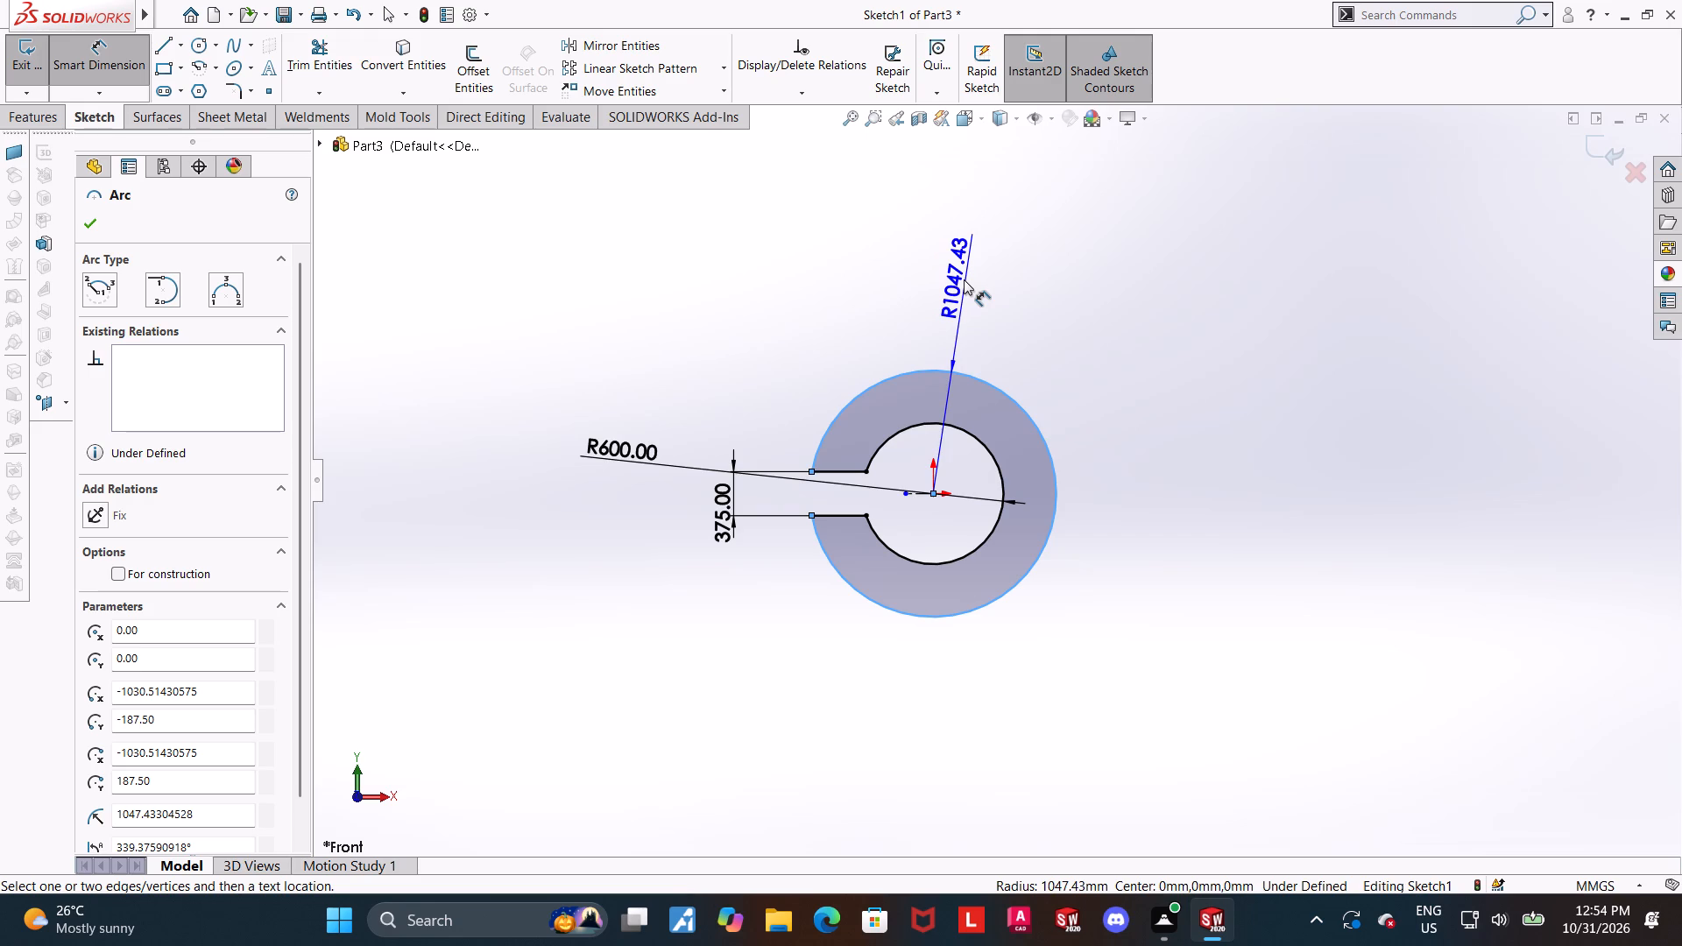
pyautogui.click(964, 279)
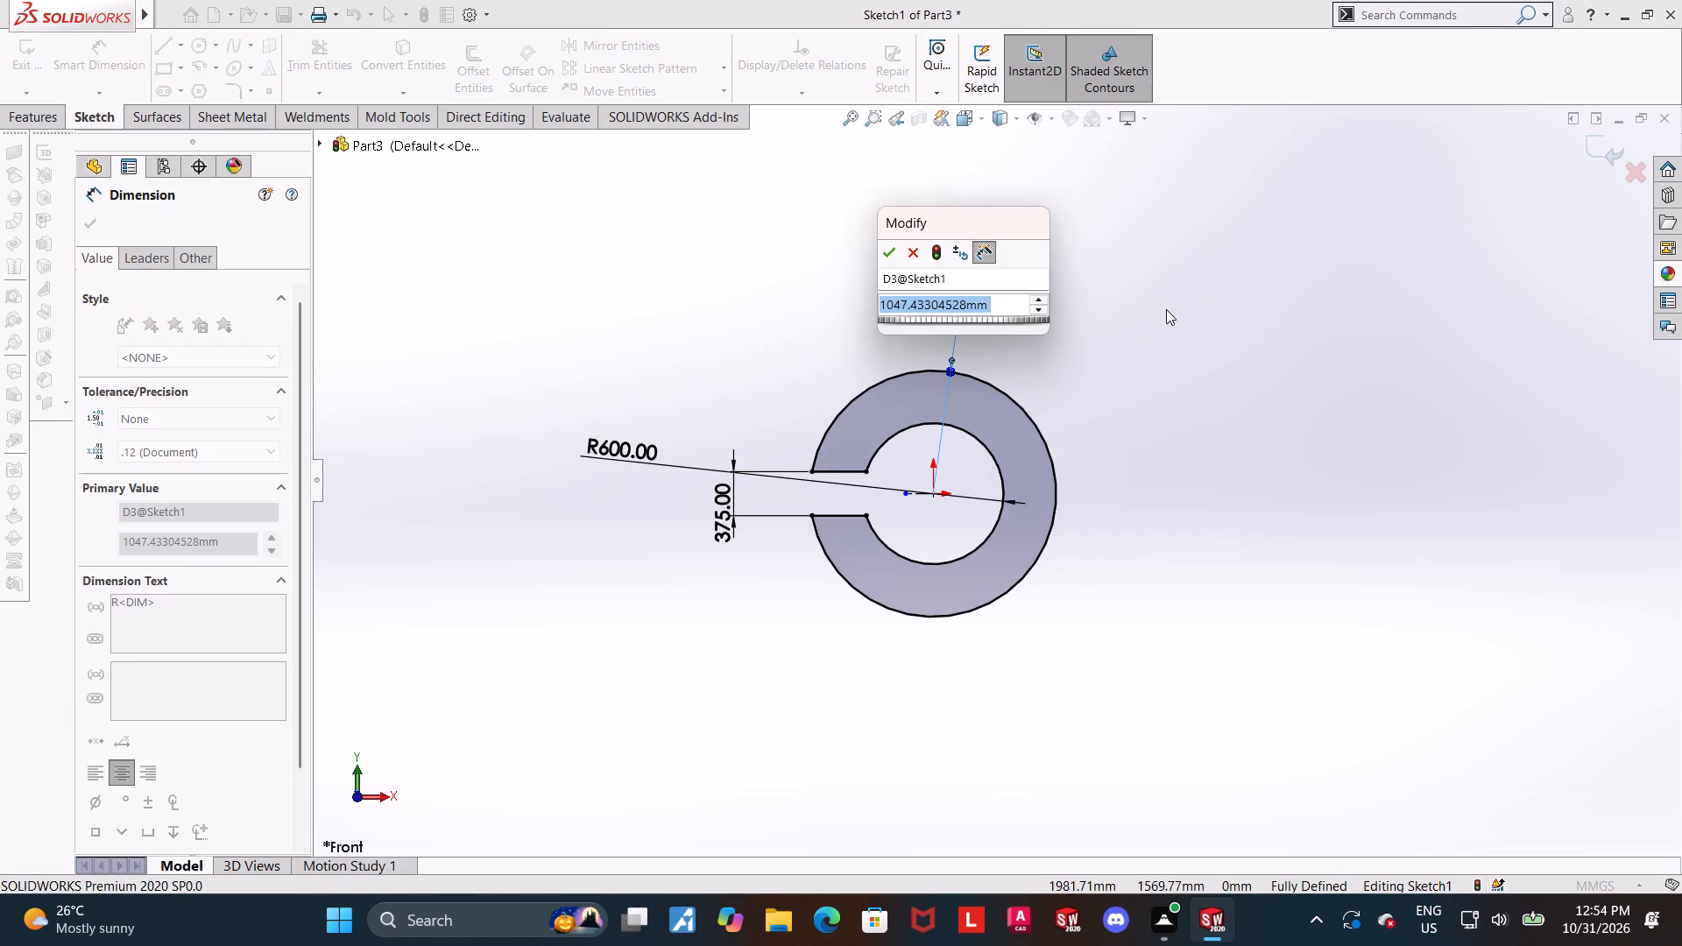
pyautogui.write('22')
pyautogui.write('34.26')
pyautogui.press('Return')
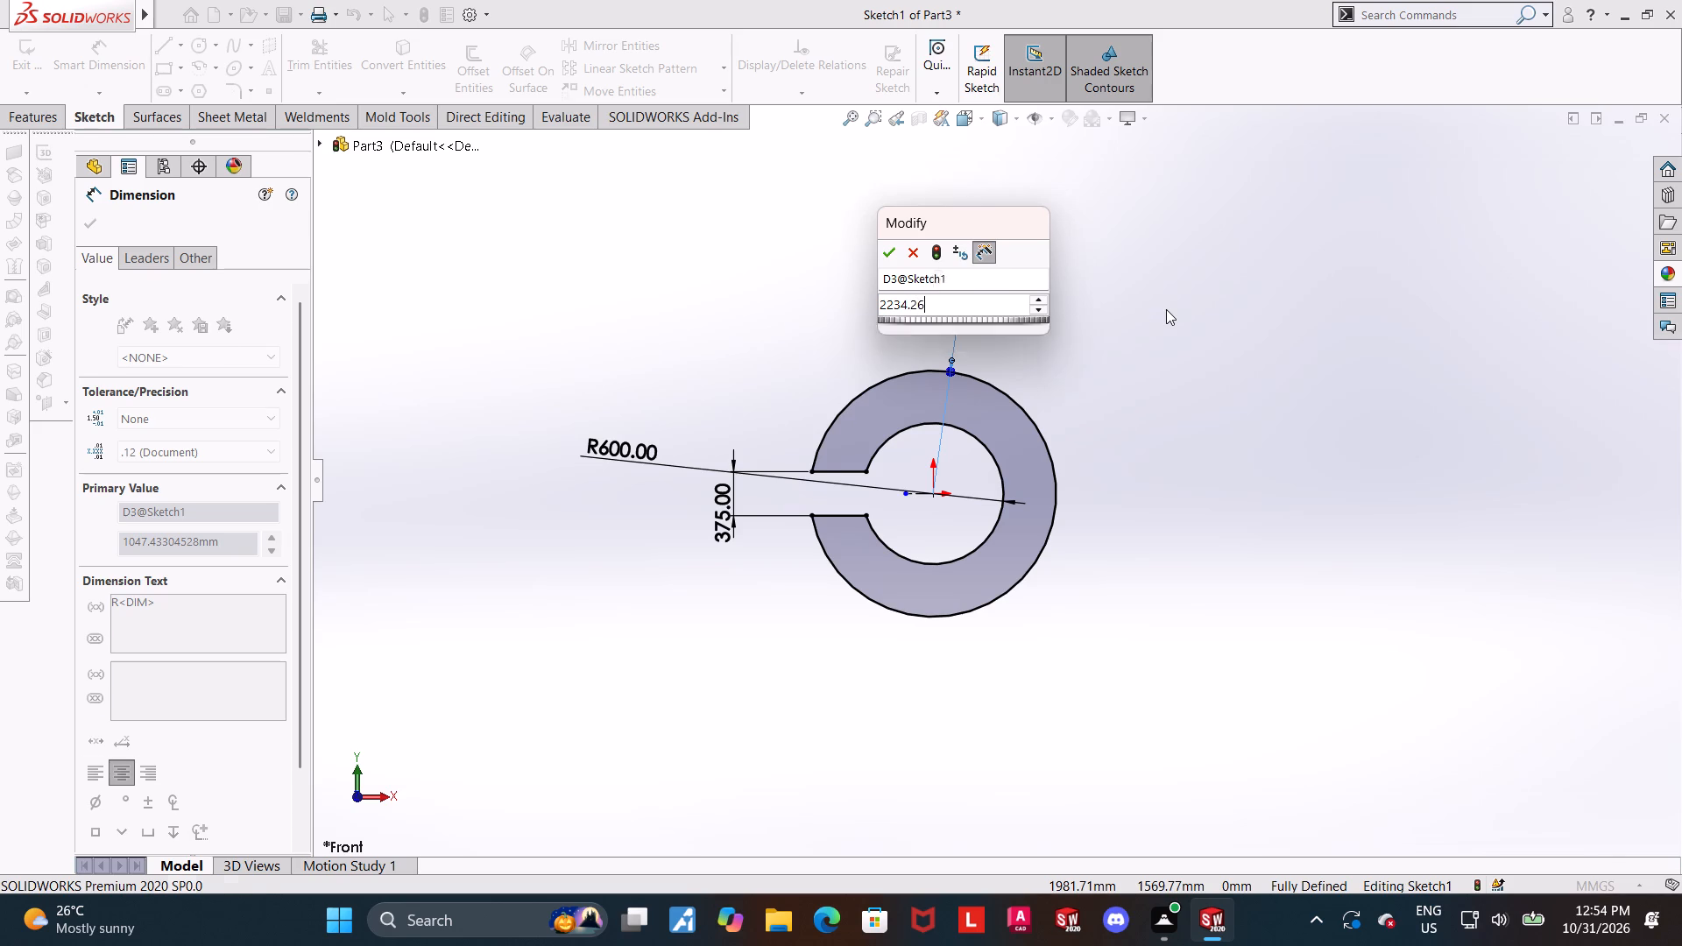
pyautogui.press('Escape')
# Set the outer arc's radius to 1117.13 mm.
pyautogui.scroll(2, 1187, 550)
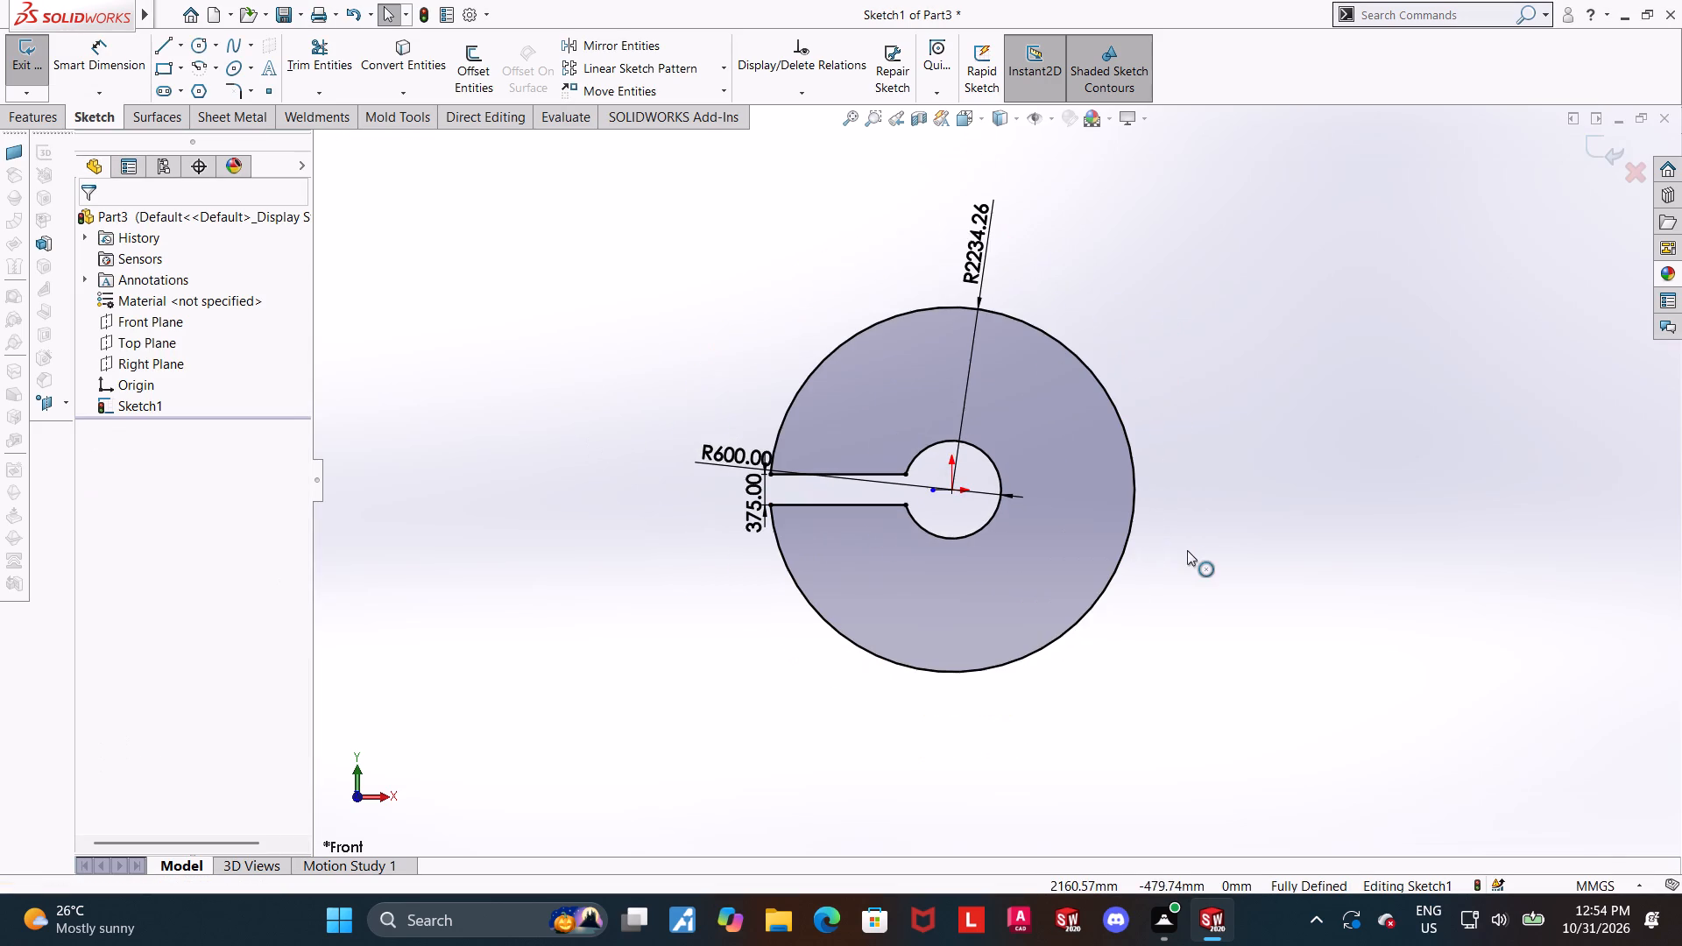
pyautogui.scroll(1, 1292, 533)
pyautogui.scroll(-2, 1127, 495)
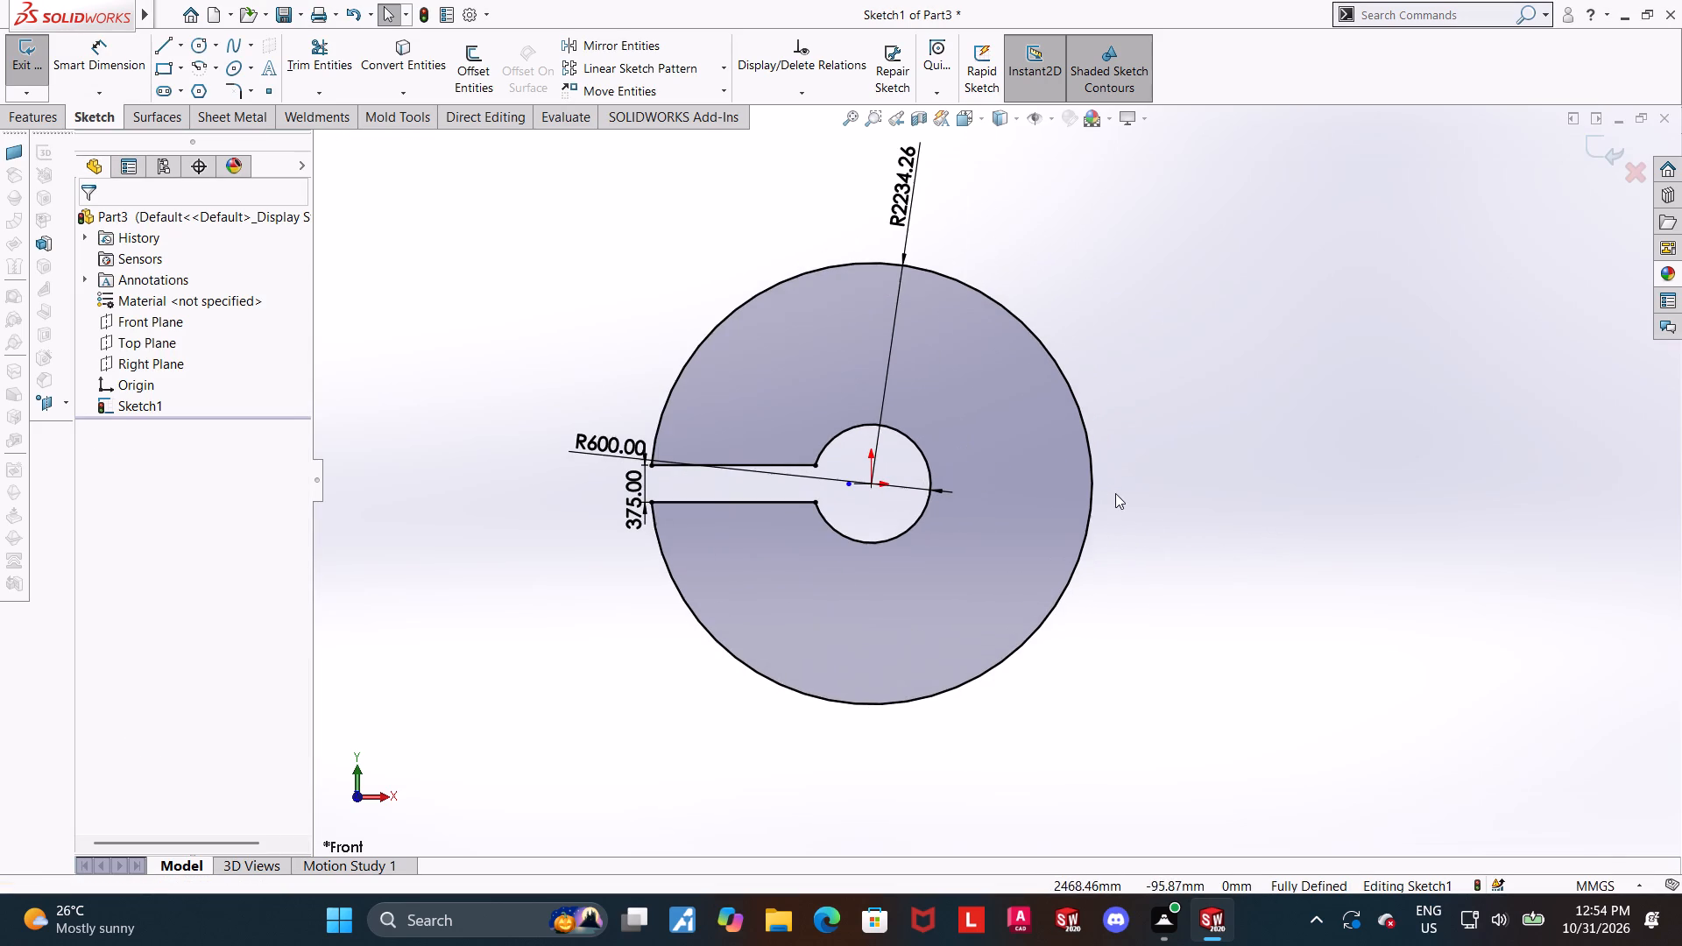
pyautogui.scroll(-1, 1100, 459)
pyautogui.scroll(2, 1099, 449)
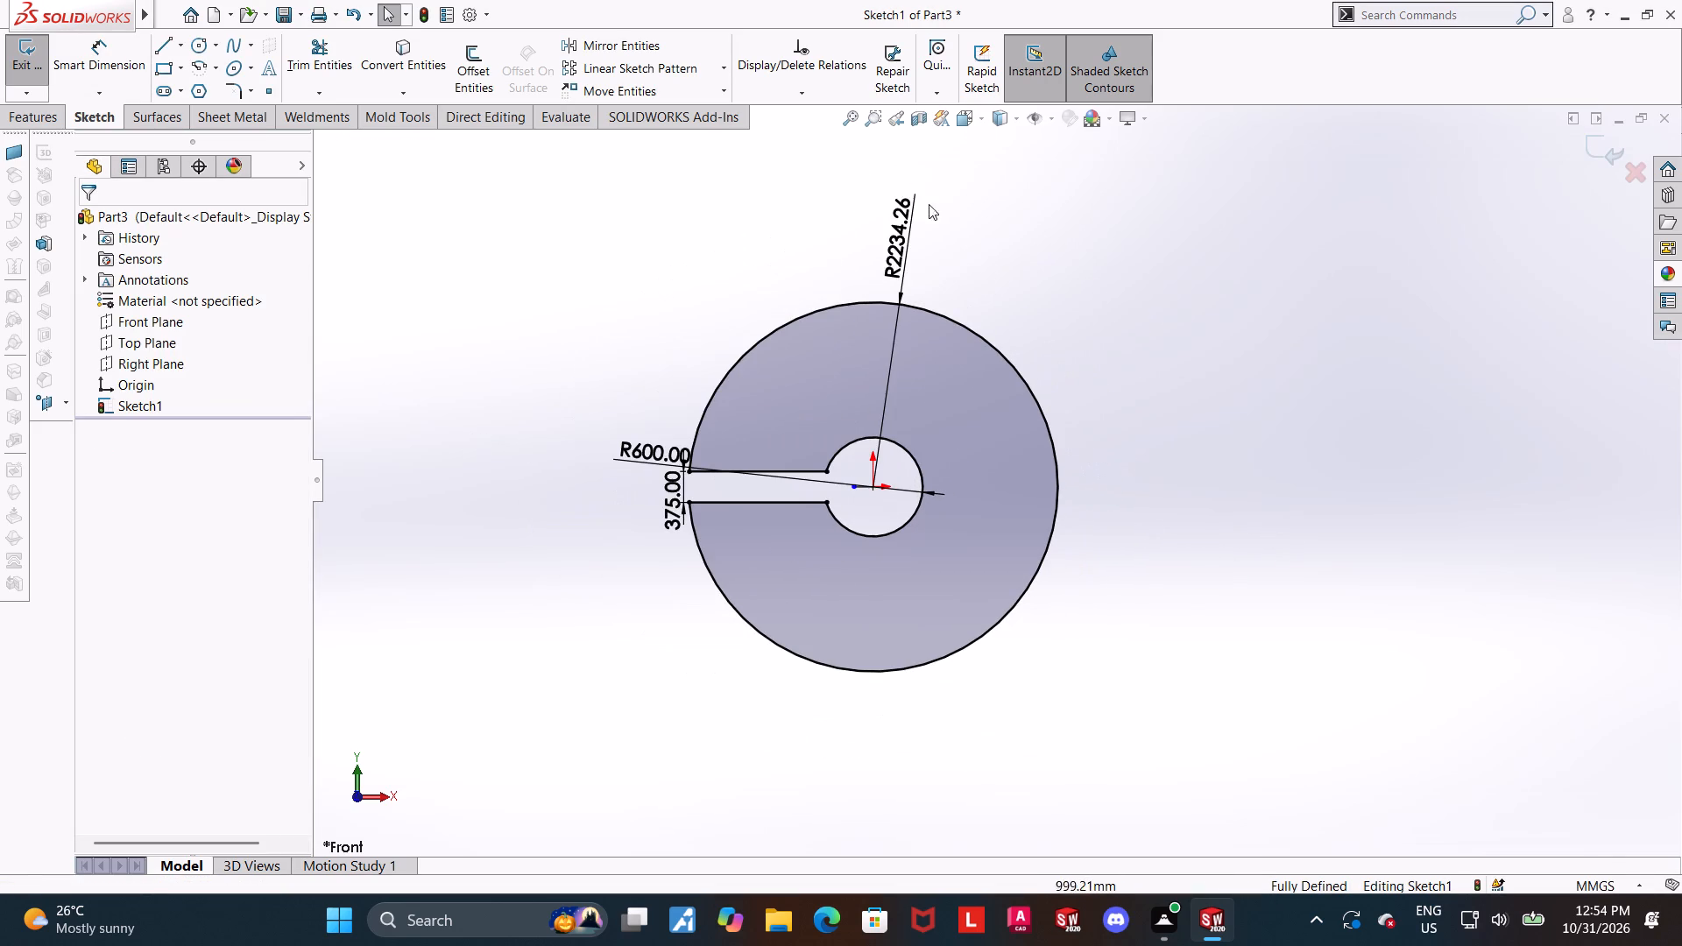
pyautogui.doubleClick(884, 246)
pyautogui.click(919, 244)
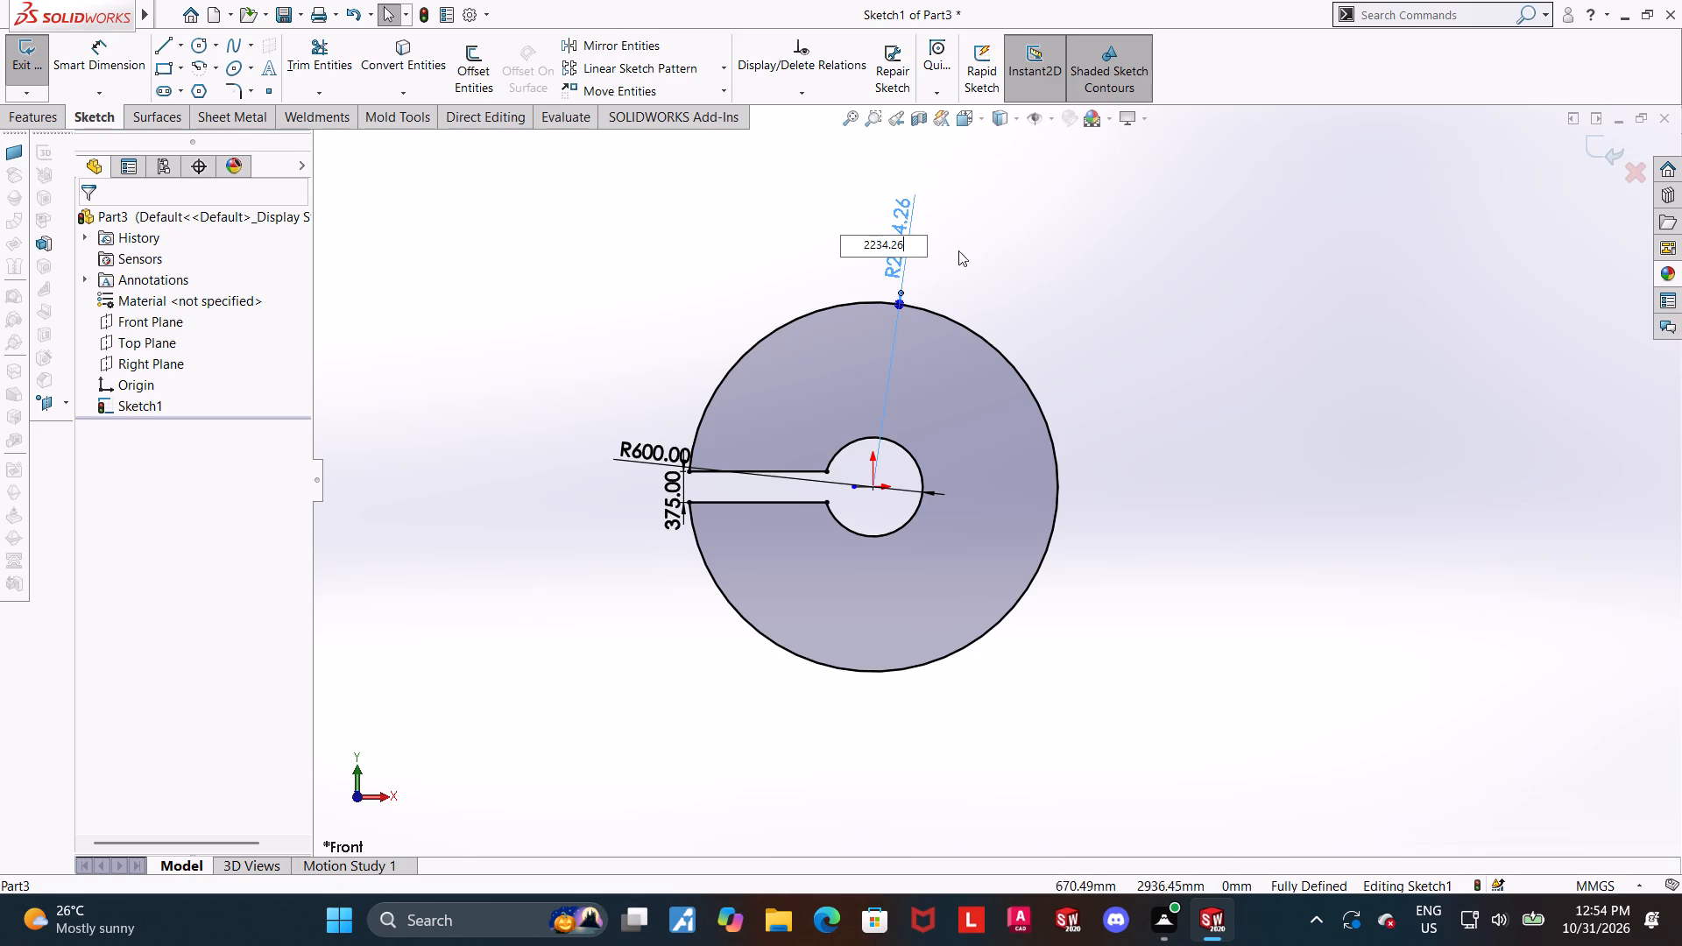
pyautogui.write('/2')
pyautogui.press('Return')
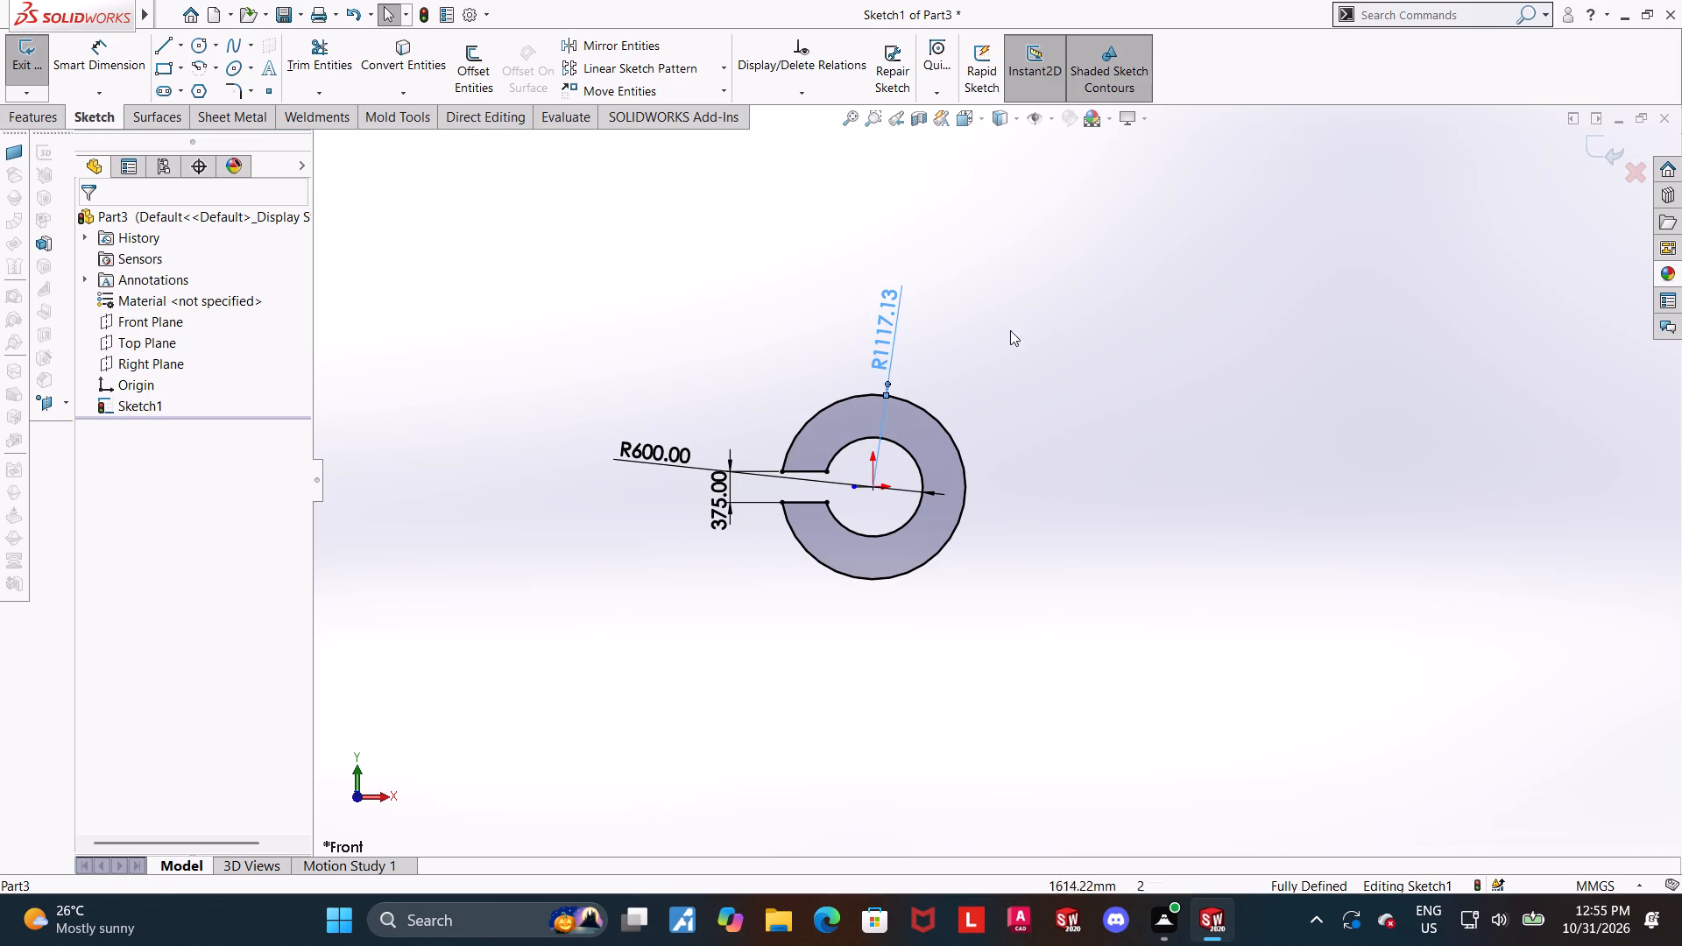
pyautogui.click(1015, 491)
# Finish the ring sketch and extrude it as a blind boss with a depth of 1000 mm.
pyautogui.scroll(-2, 1013, 481)
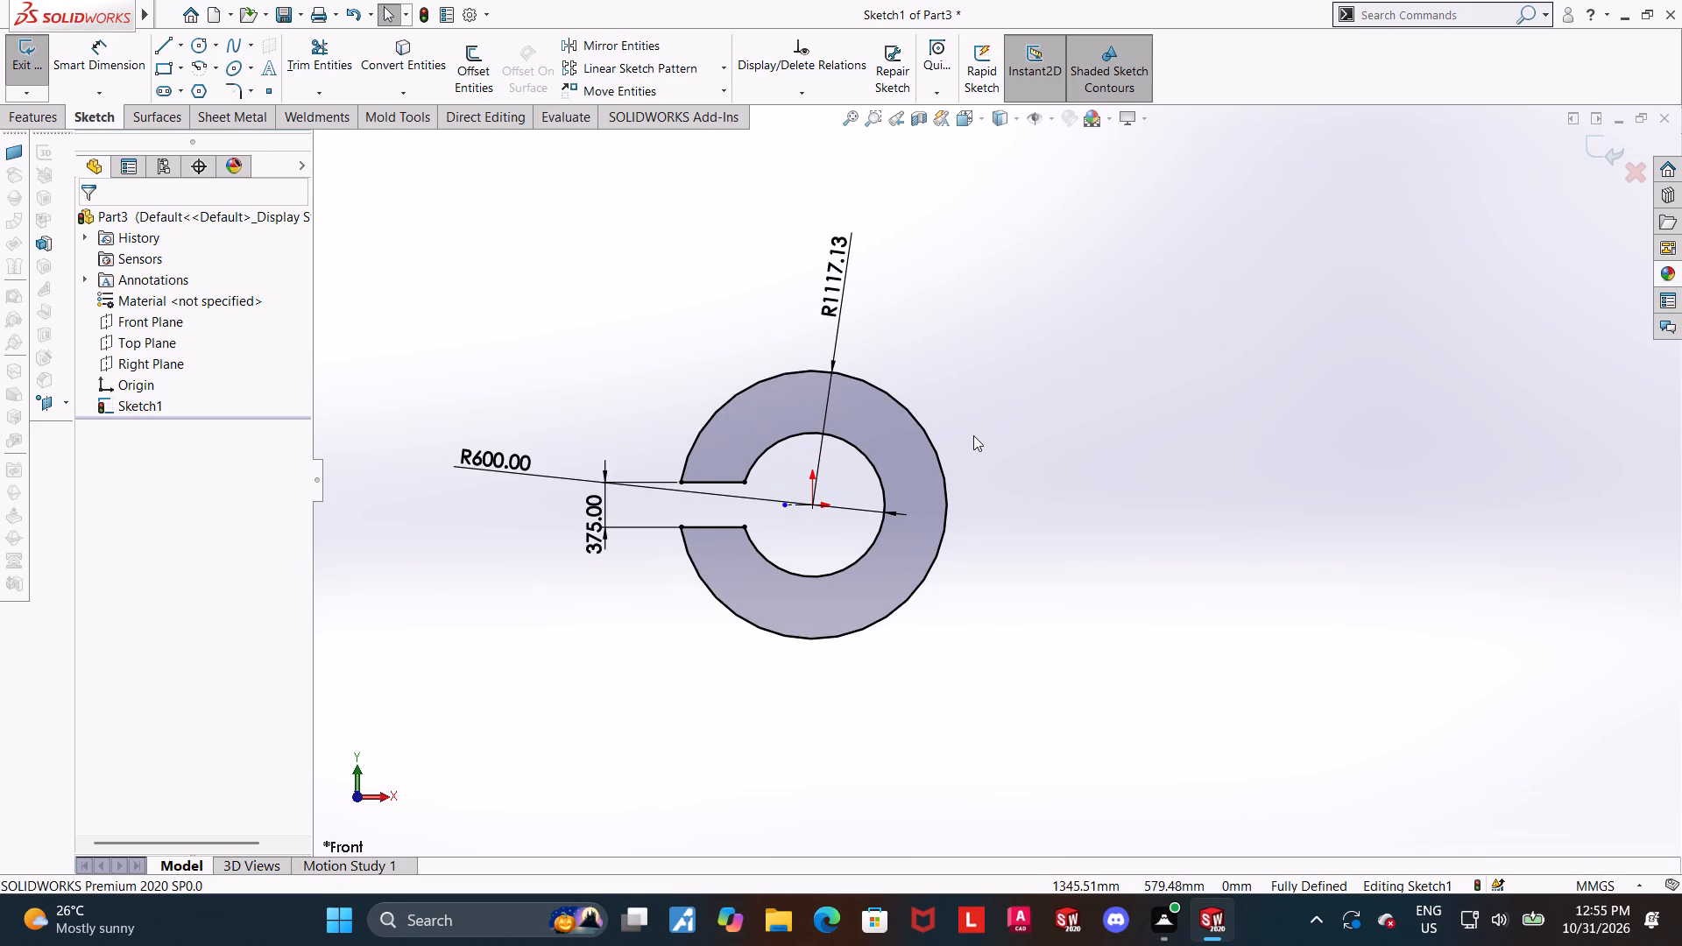
pyautogui.click(1587, 145)
pyautogui.moveTo(1337, 239); pyautogui.dragTo(1312, 249, button='middle')
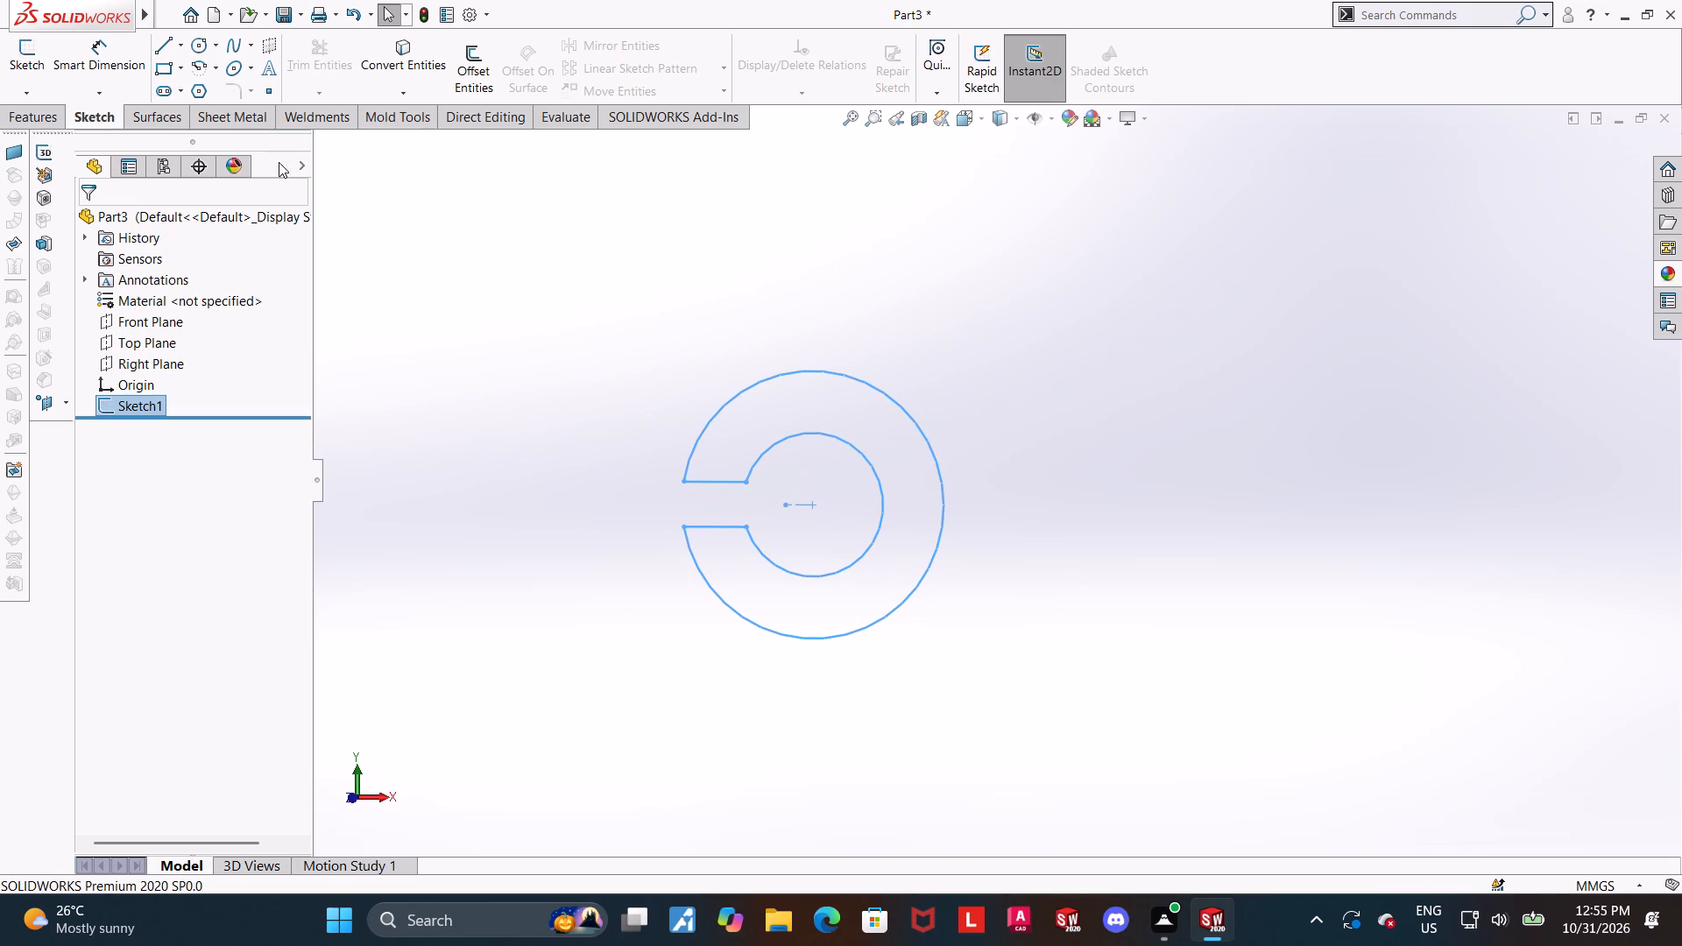
pyautogui.click(12, 115)
pyautogui.click(19, 77)
pyautogui.press('1')
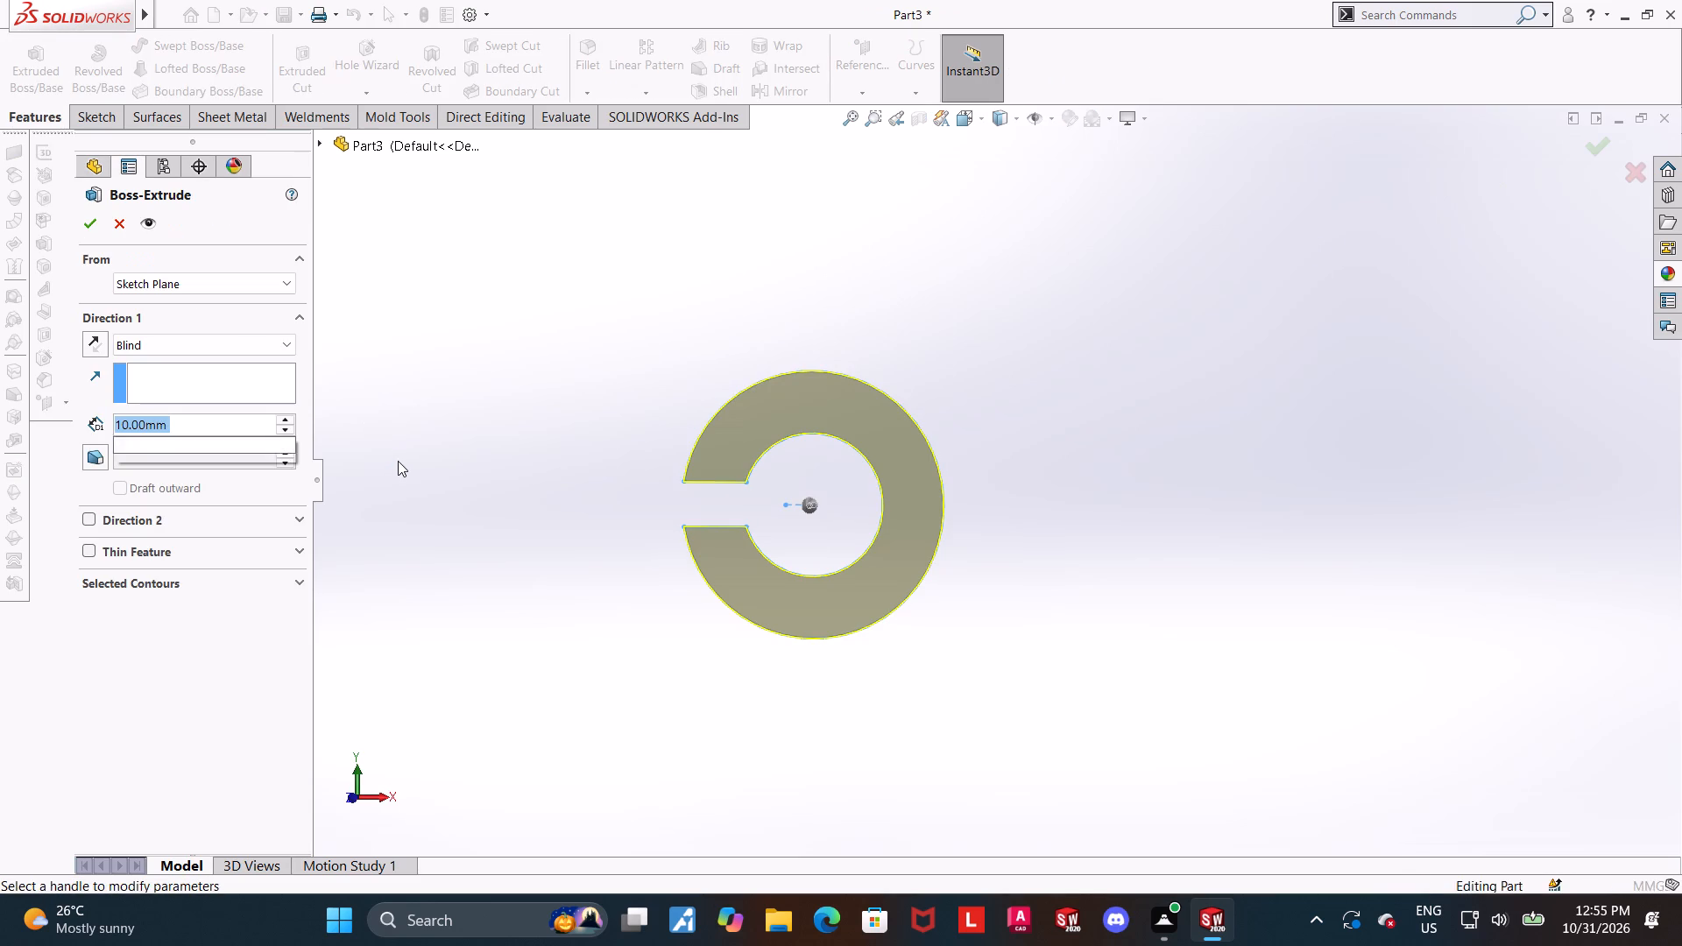
pyautogui.write('00')
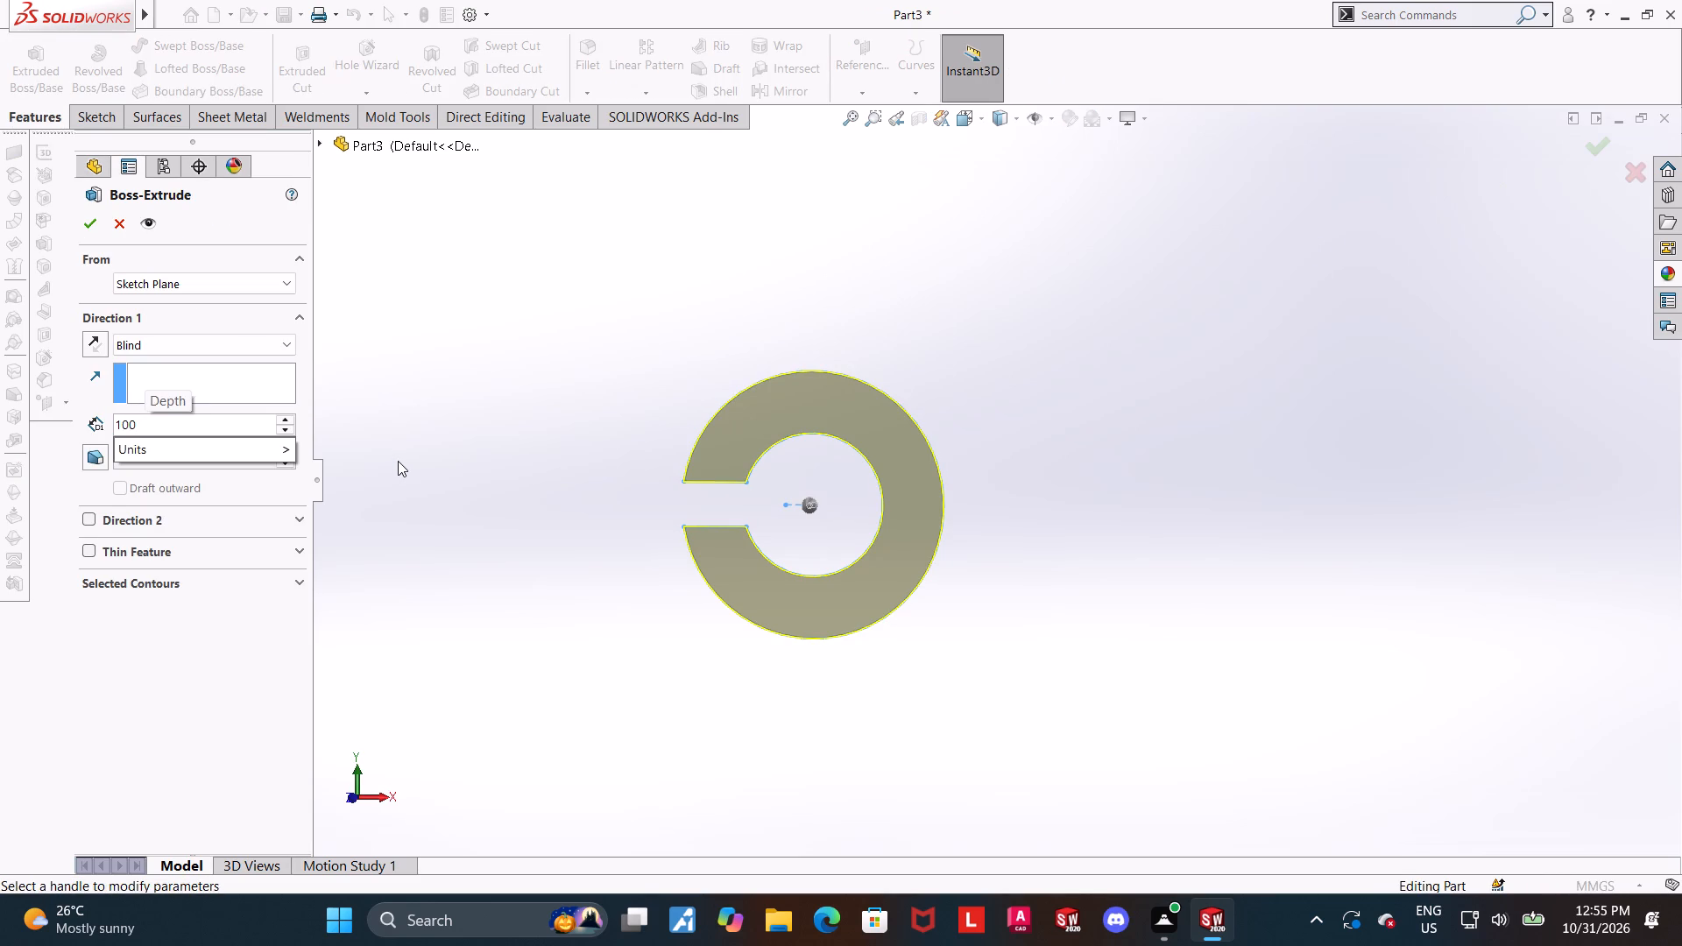
pyautogui.press('0')
pyautogui.press('Return')
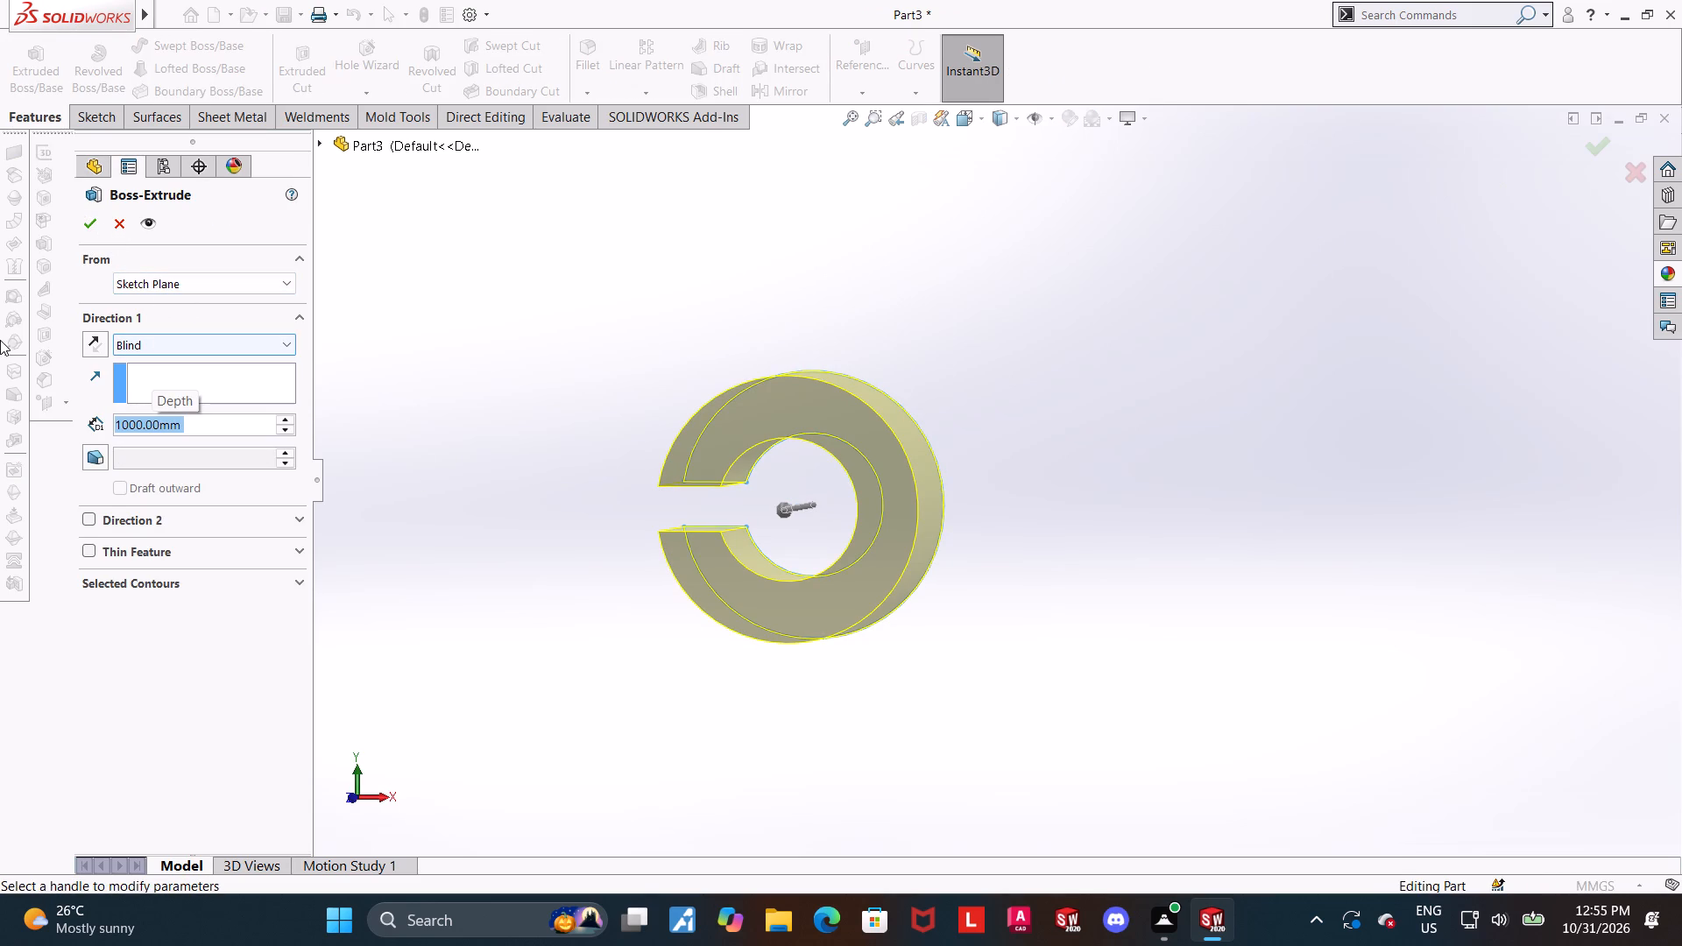
pyautogui.click(77, 223)
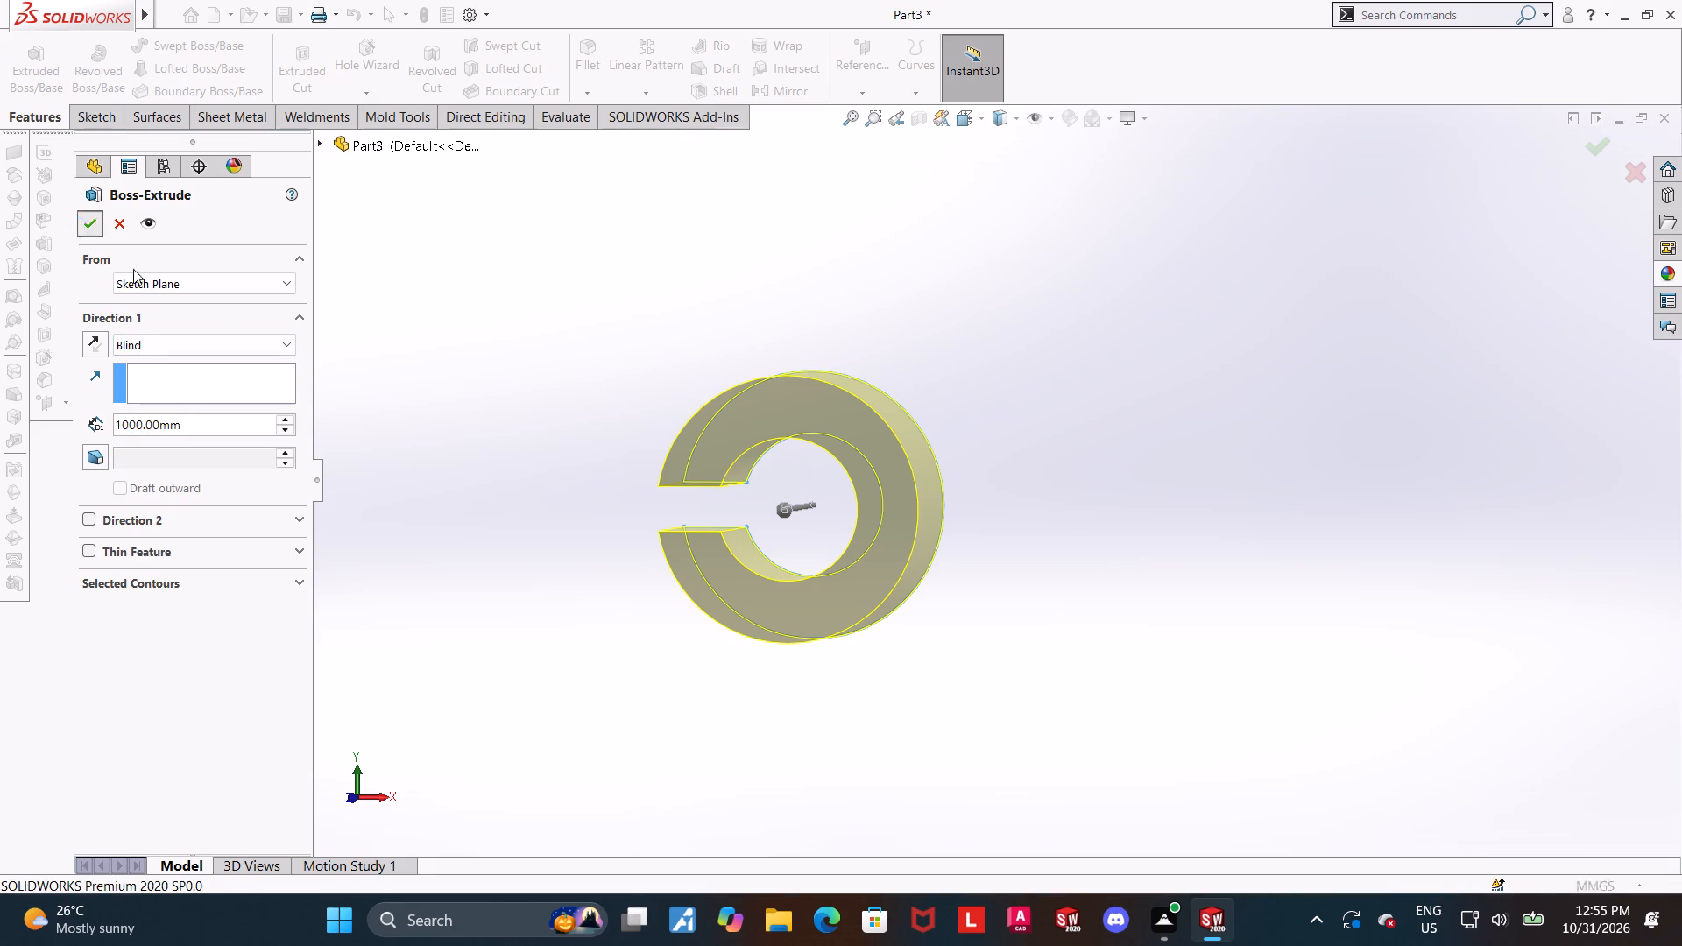
pyautogui.click(369, 364)
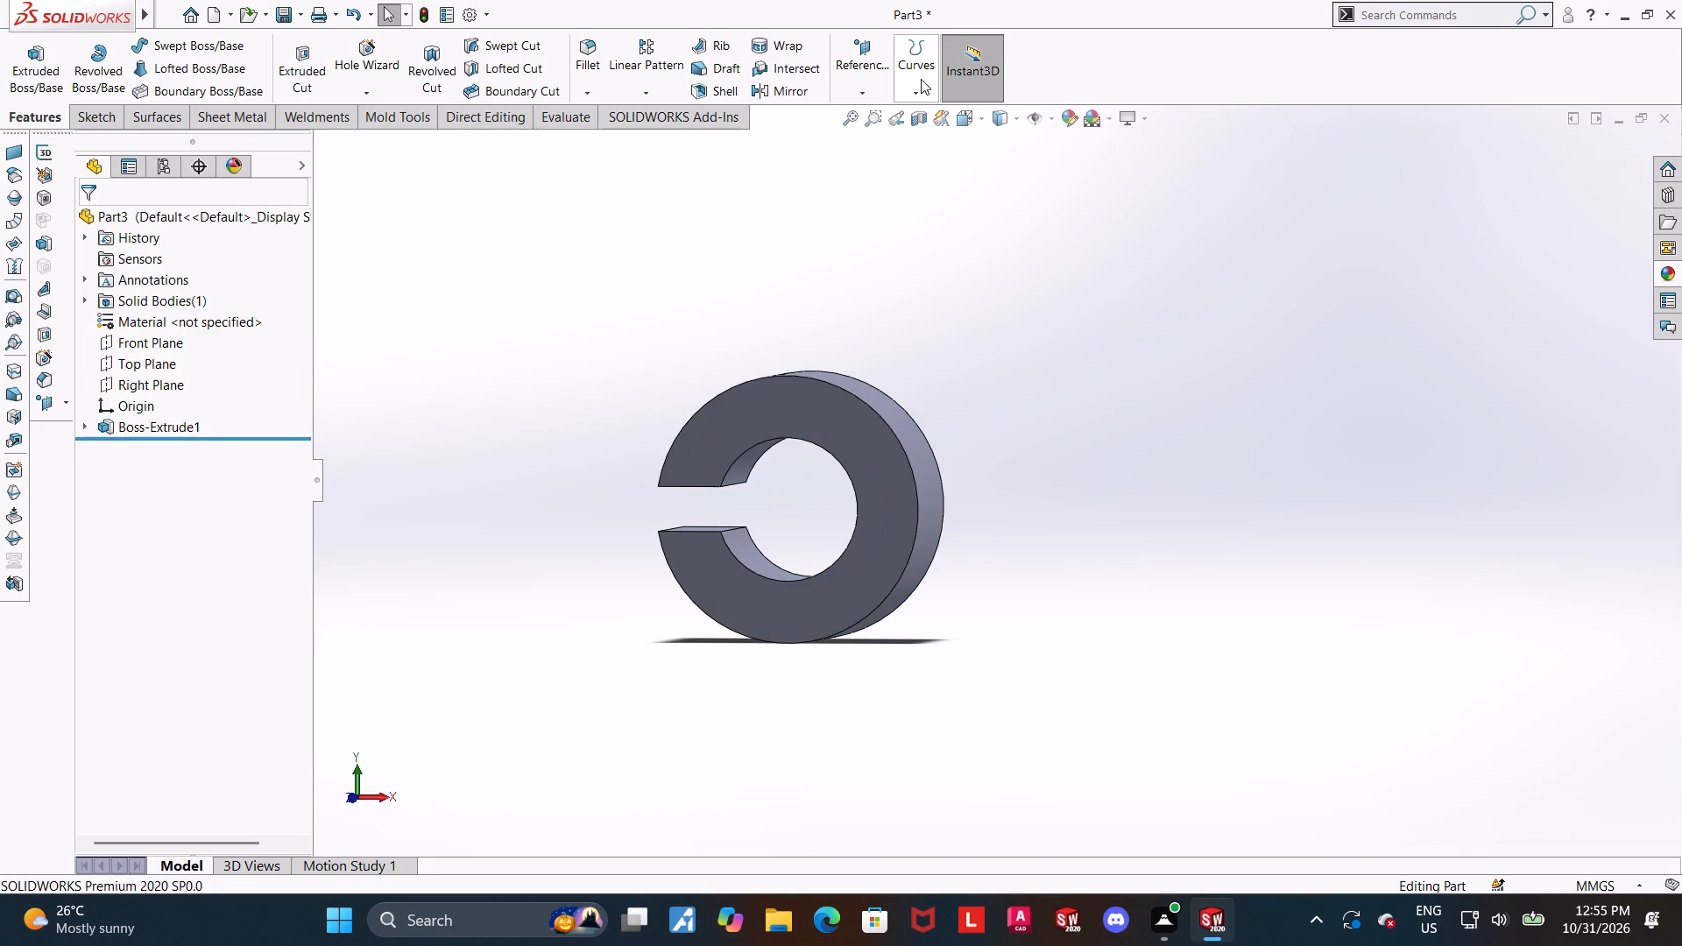
# Start a new sketch on the Front Plane, viewed normal to it.
pyautogui.click(156, 340)
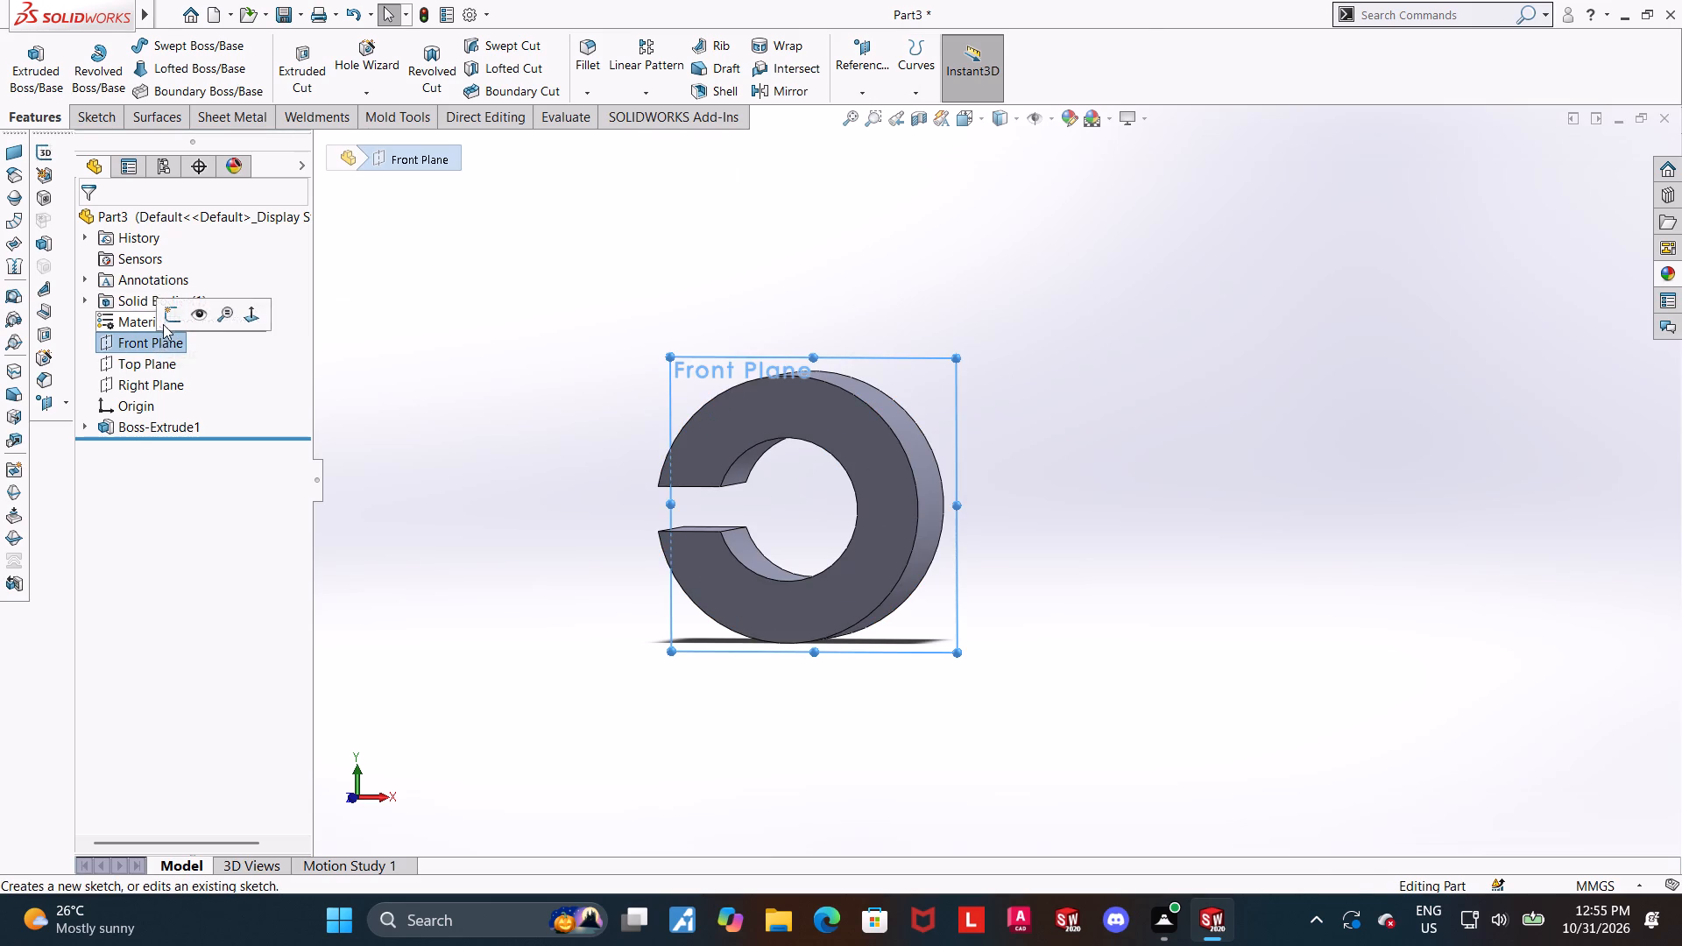
pyautogui.click(164, 323)
pyautogui.click(170, 439)
pyautogui.click(201, 420)
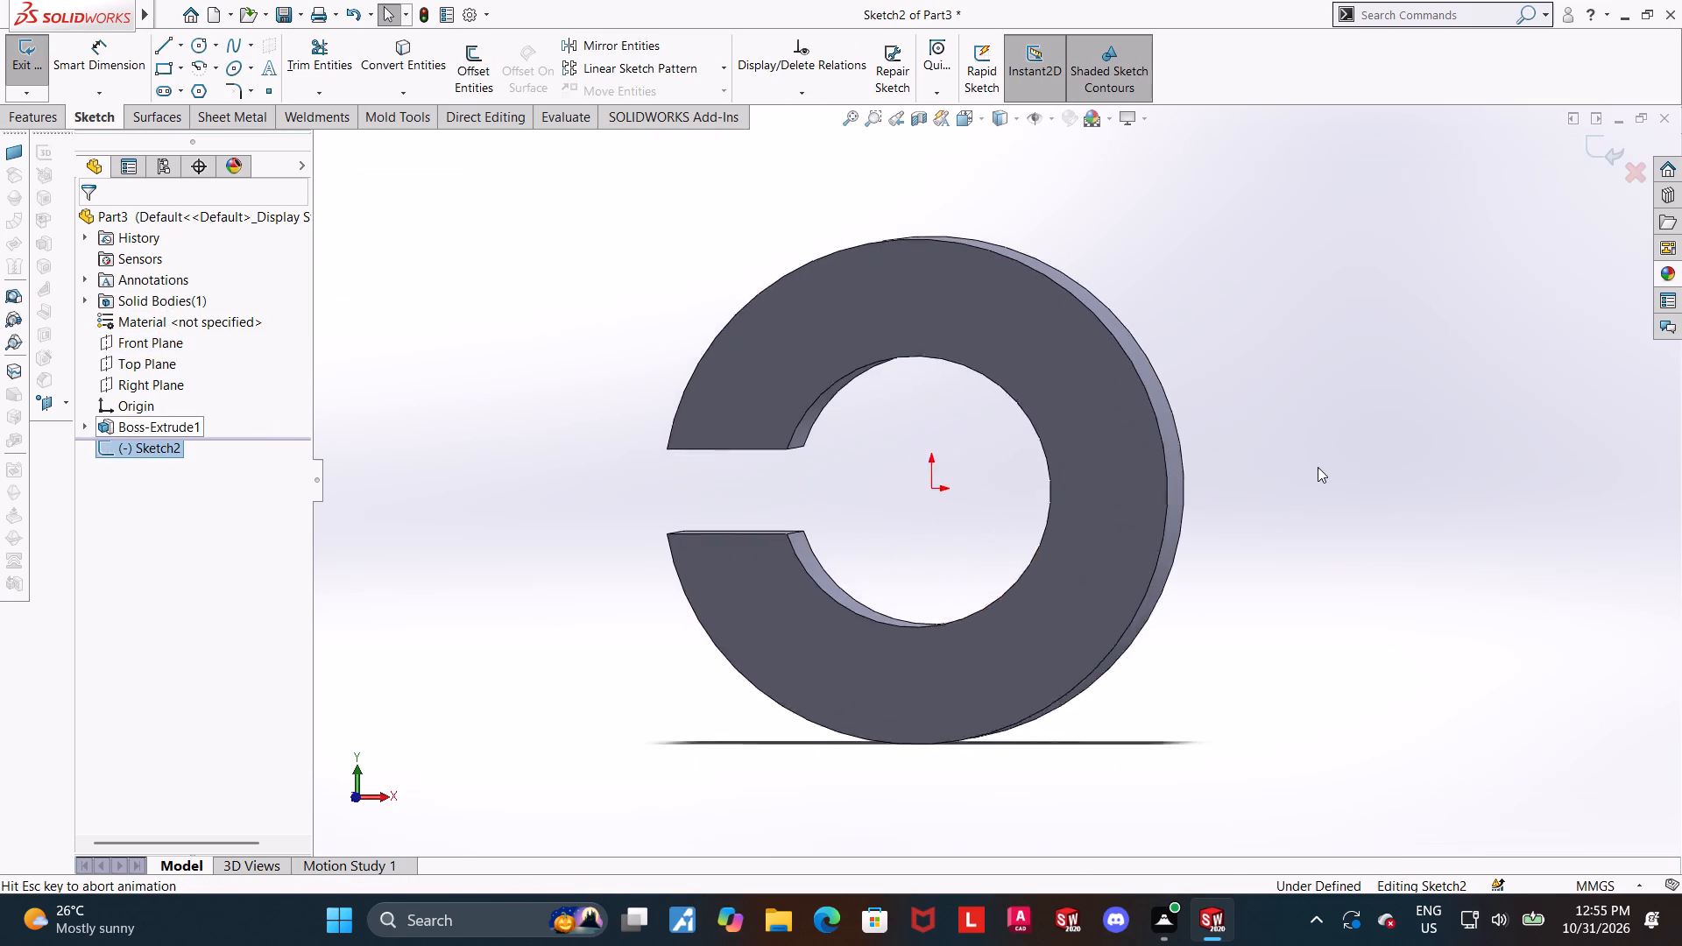
# Sketch an open three-sided rectangle opposite the gap, starting and ending on the ring's outer edge, with an upper line about 3896 mm long.
pyautogui.scroll(6, 1318, 467)
pyautogui.scroll(1, 1477, 473)
pyautogui.scroll(-3, 1477, 473)
pyautogui.scroll(-1, 1299, 476)
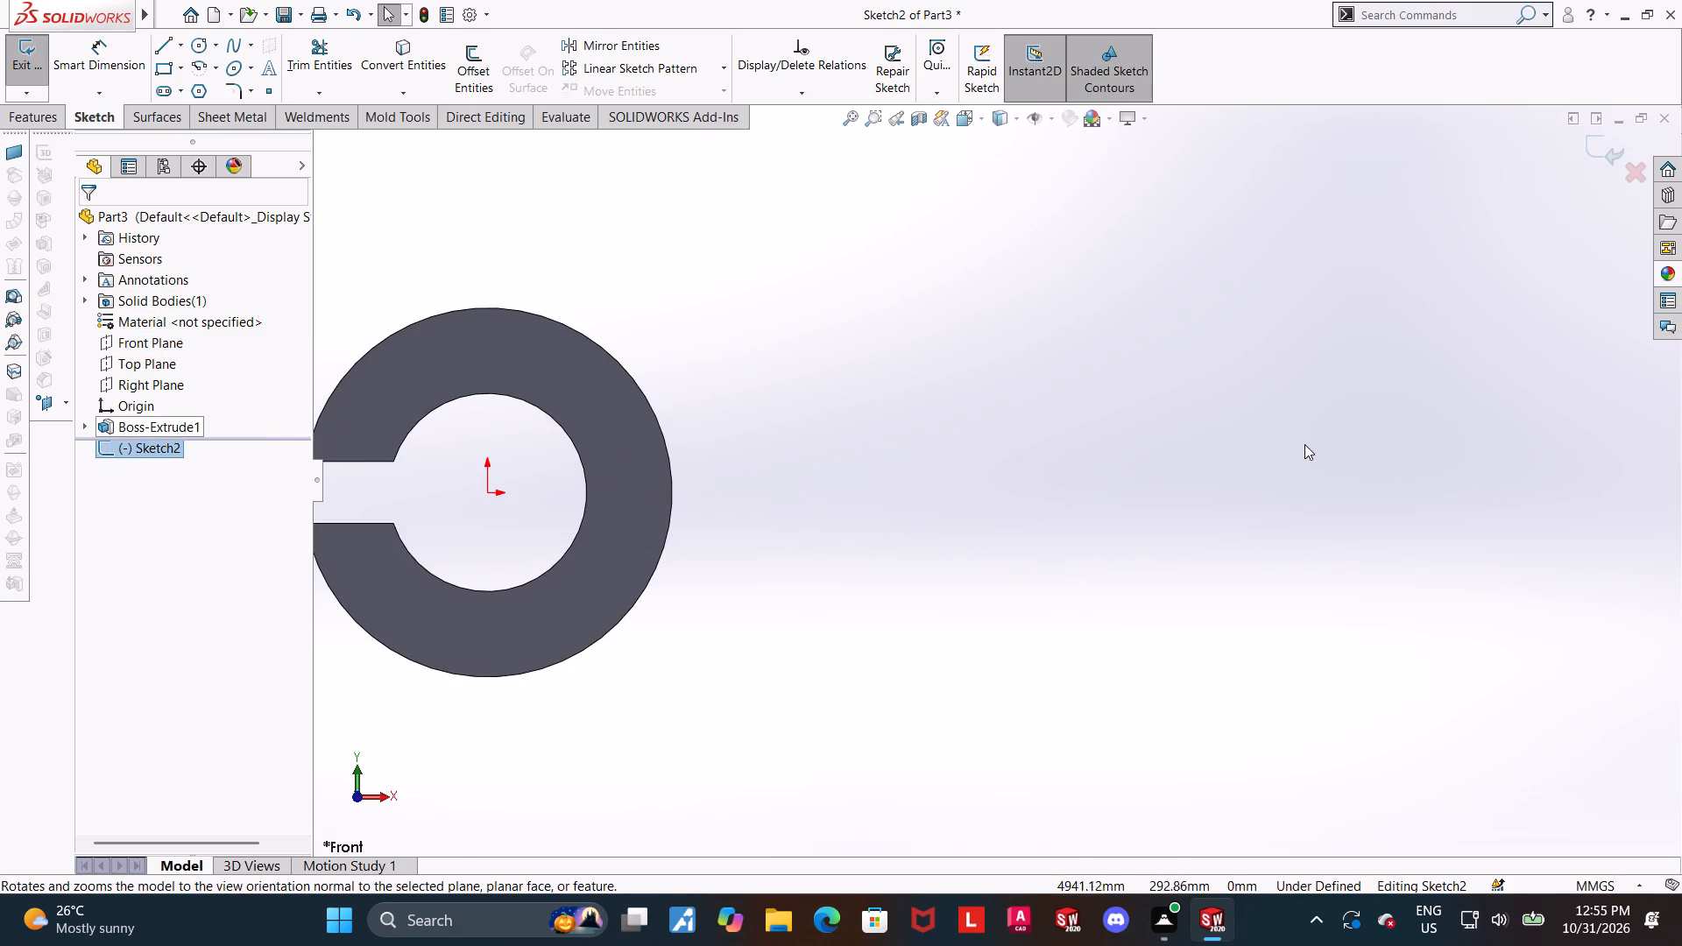
pyautogui.click(159, 53)
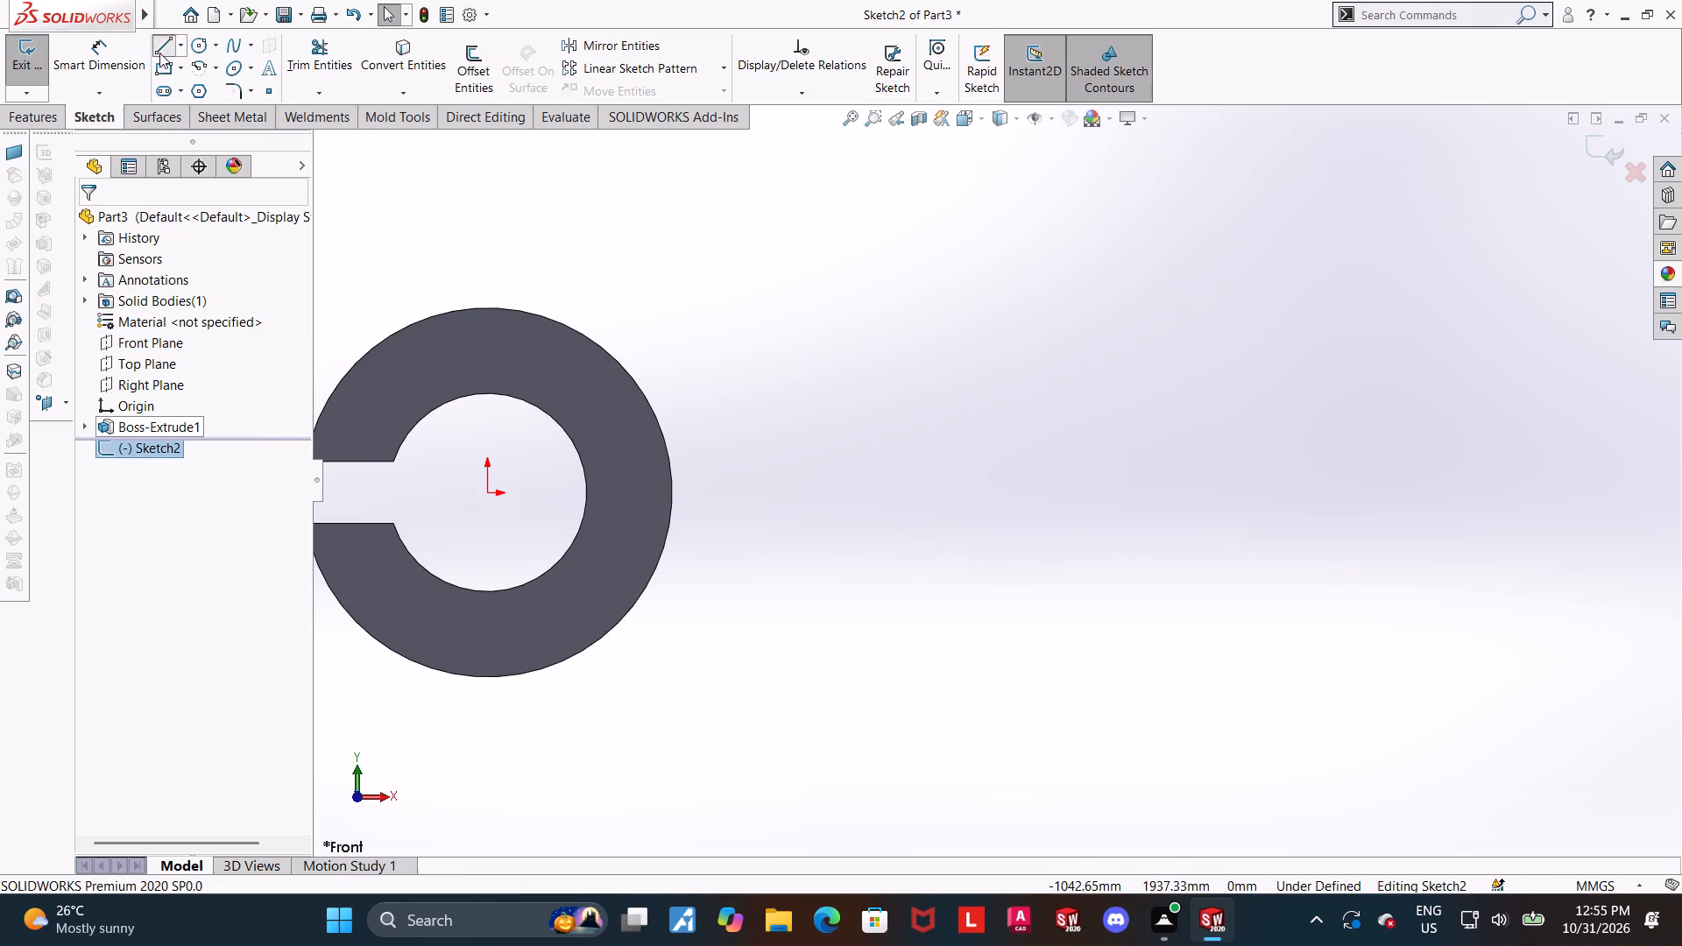
pyautogui.click(629, 373)
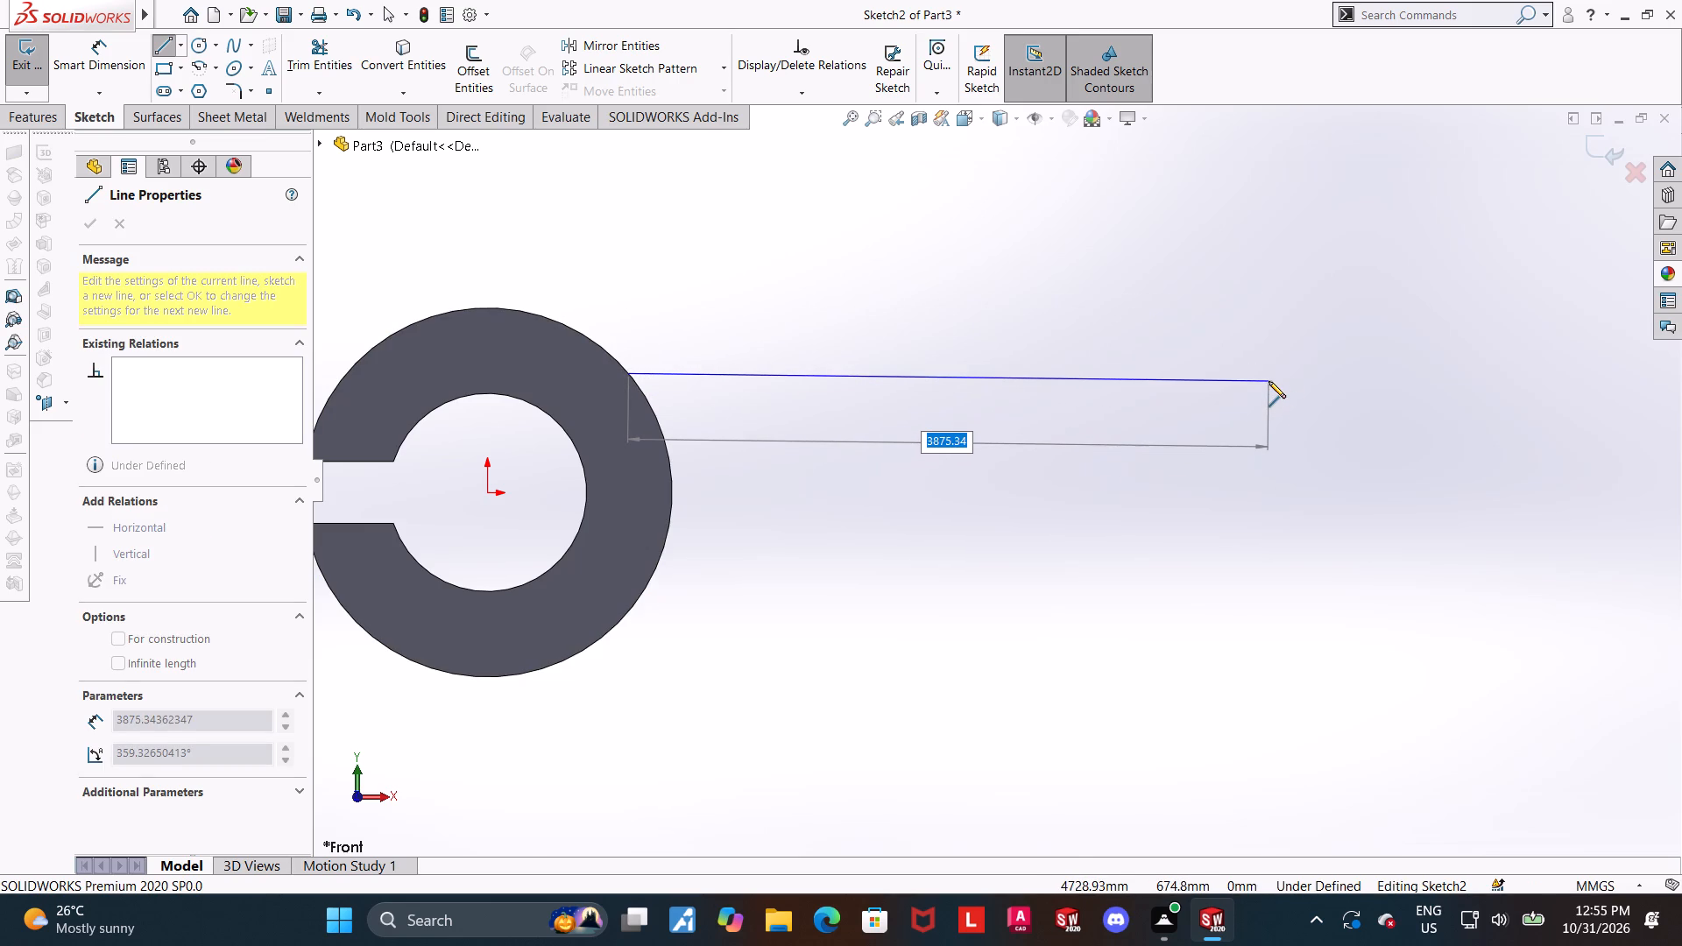
pyautogui.click(1272, 378)
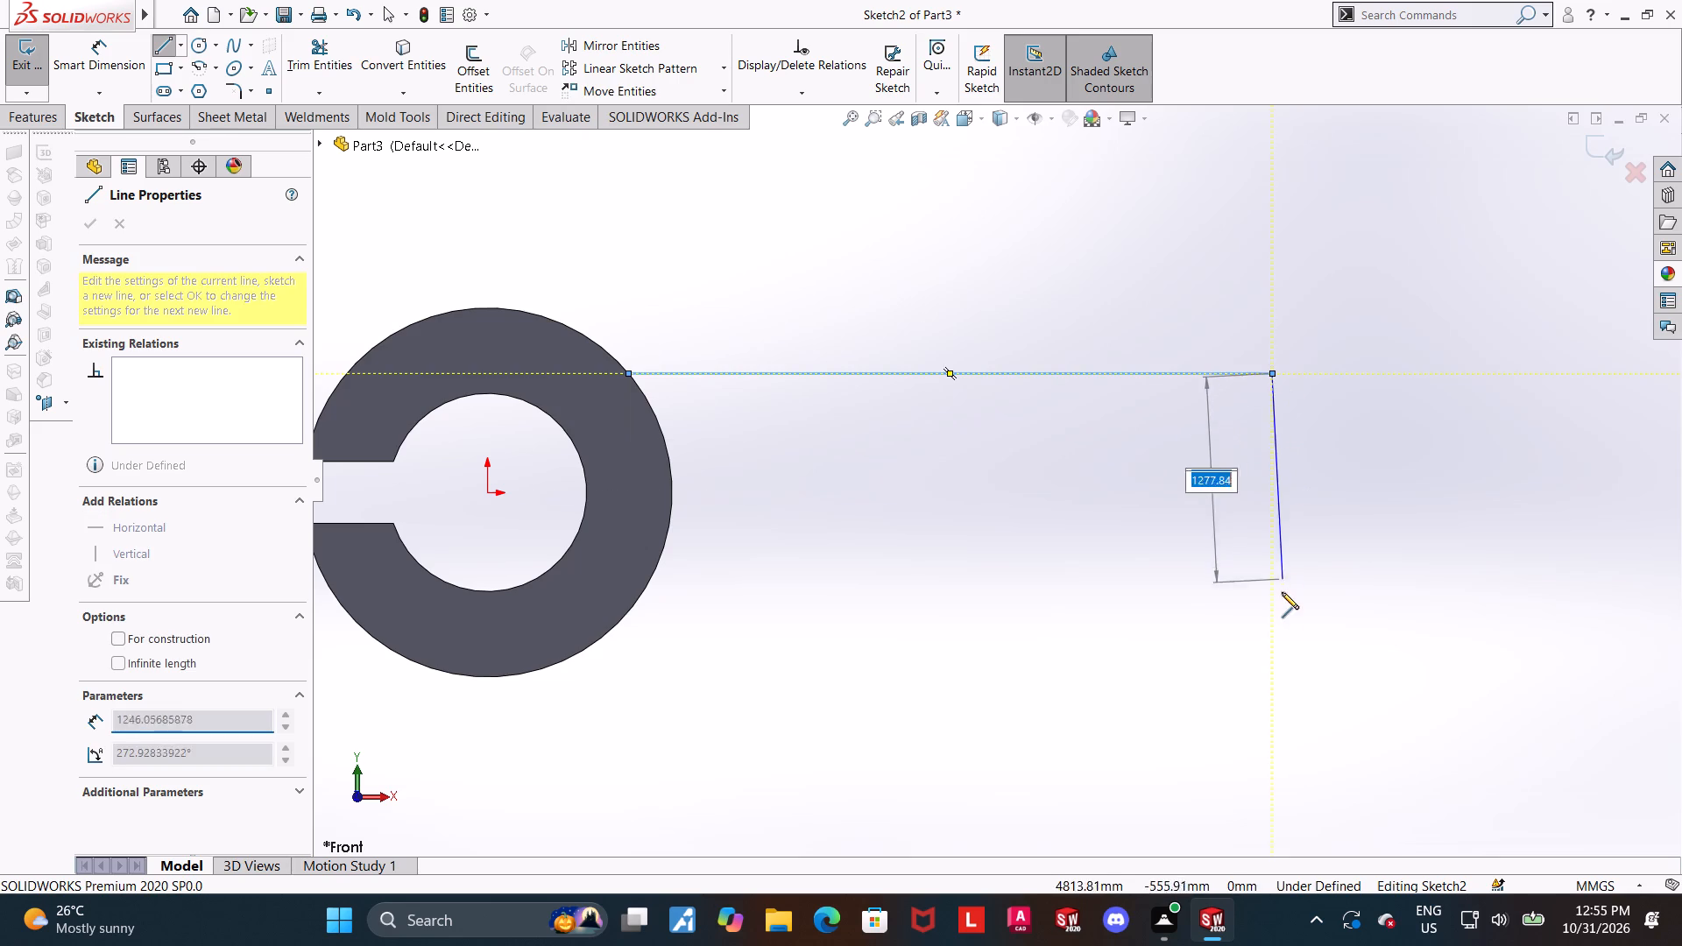
pyautogui.click(1273, 642)
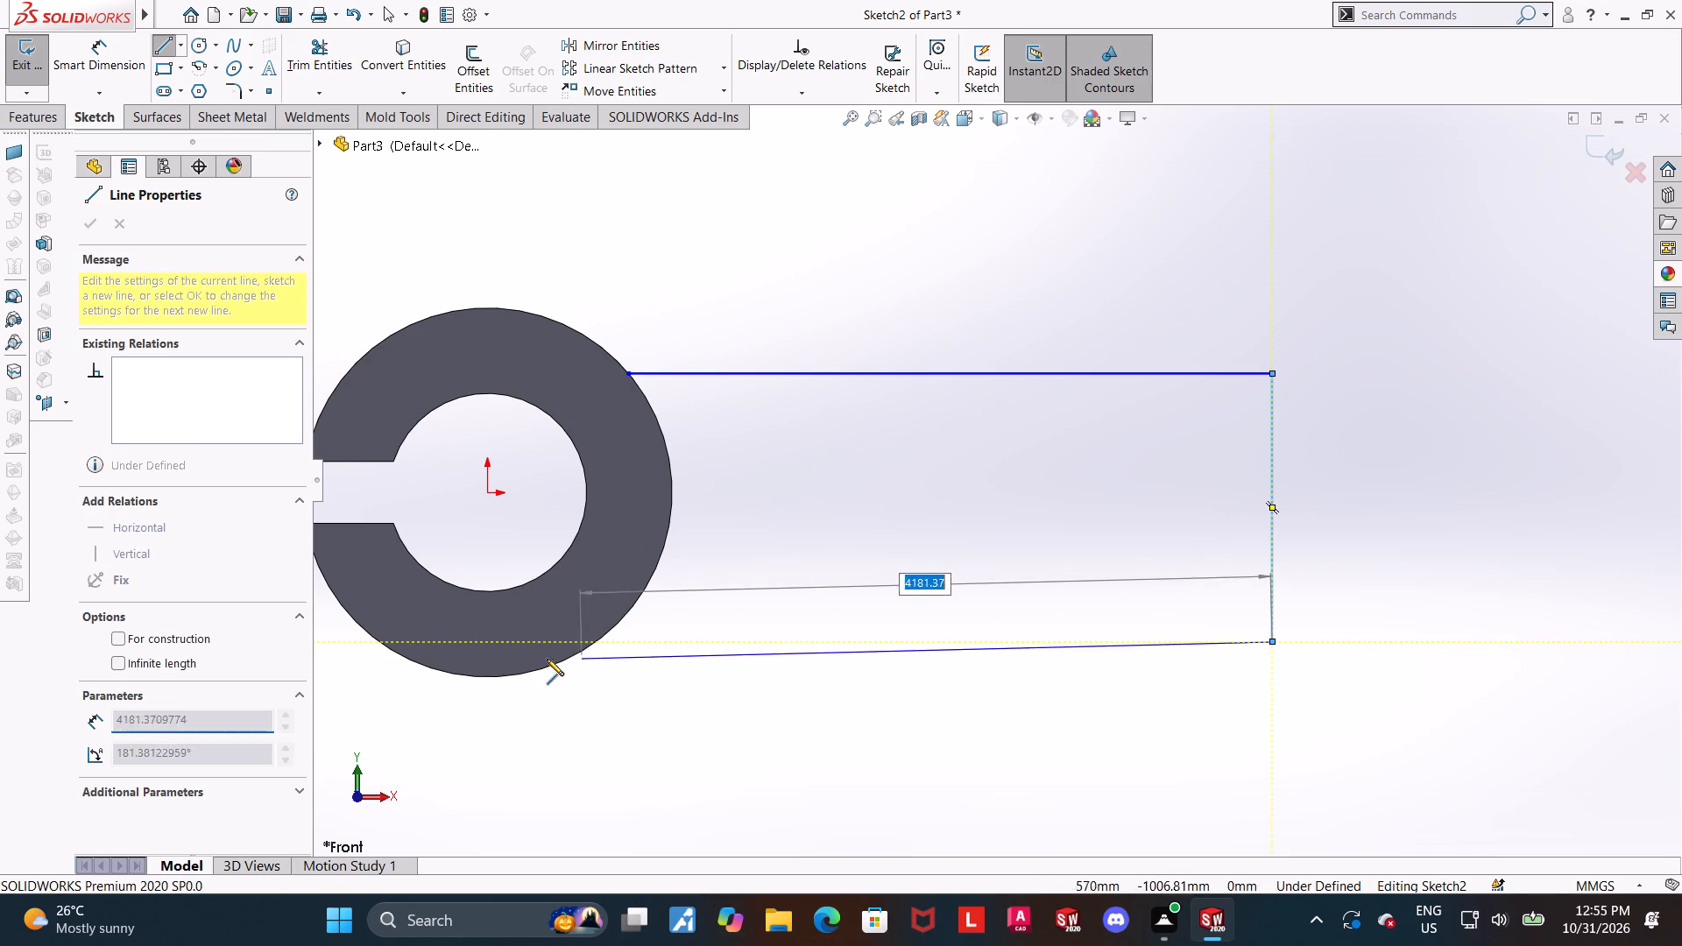
pyautogui.click(600, 641)
pyautogui.press('Escape')
pyautogui.press('Escape')
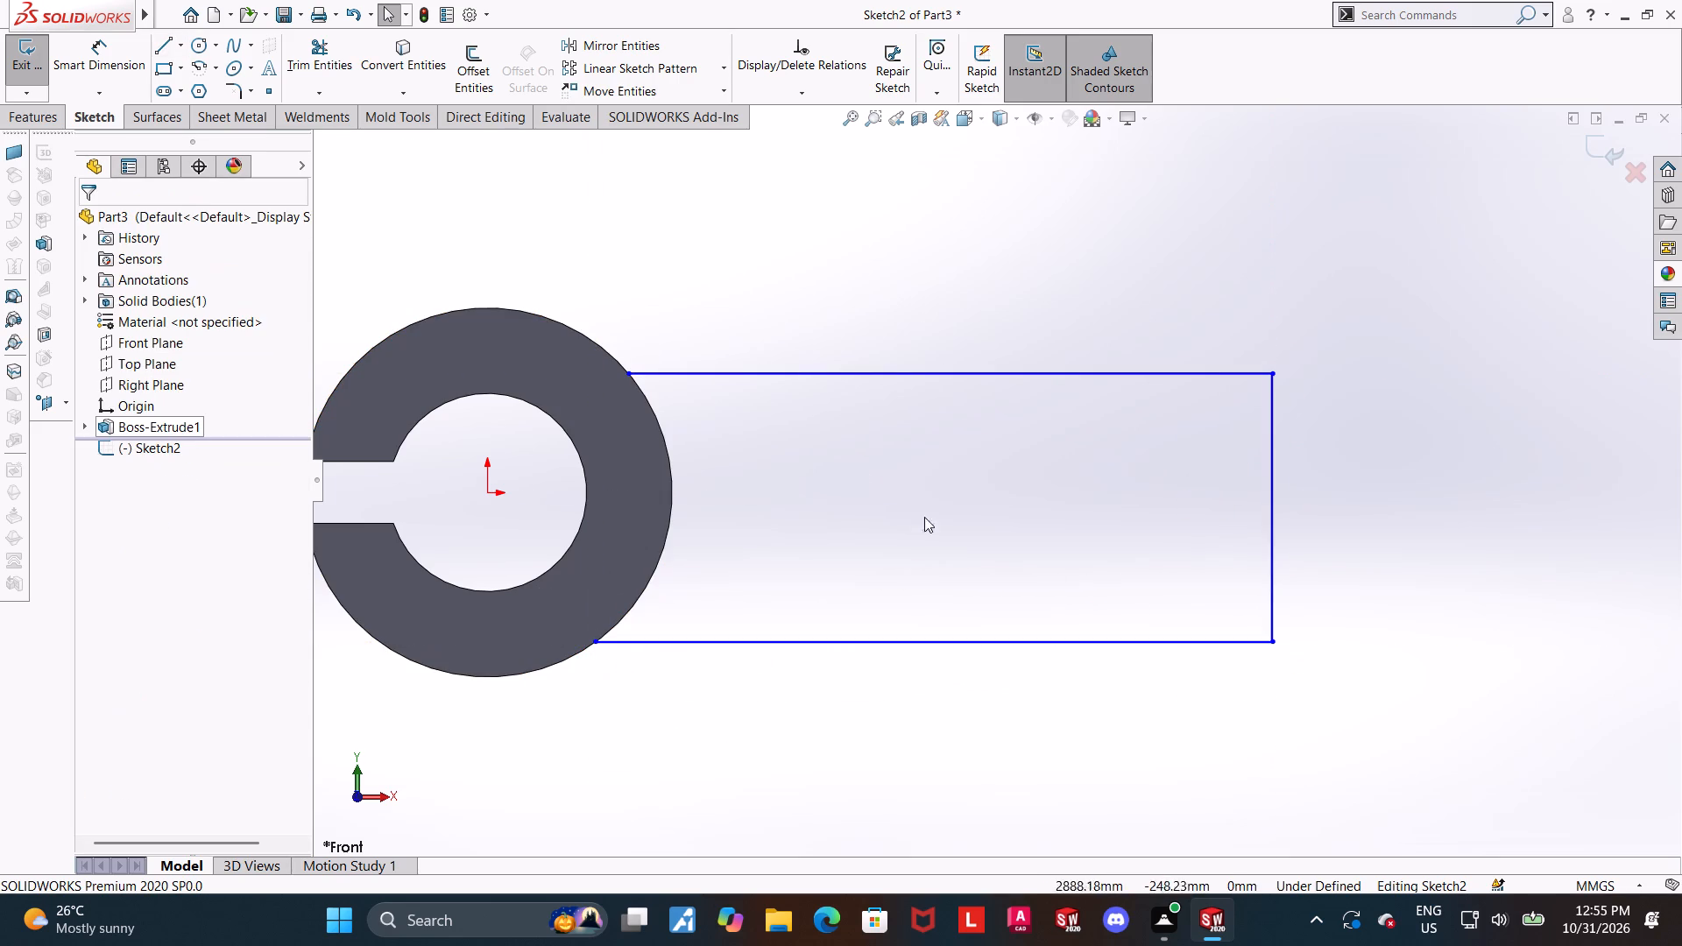
# Convert the ring's outer circular edge into a sketch arc.
pyautogui.click(420, 32)
pyautogui.click(433, 67)
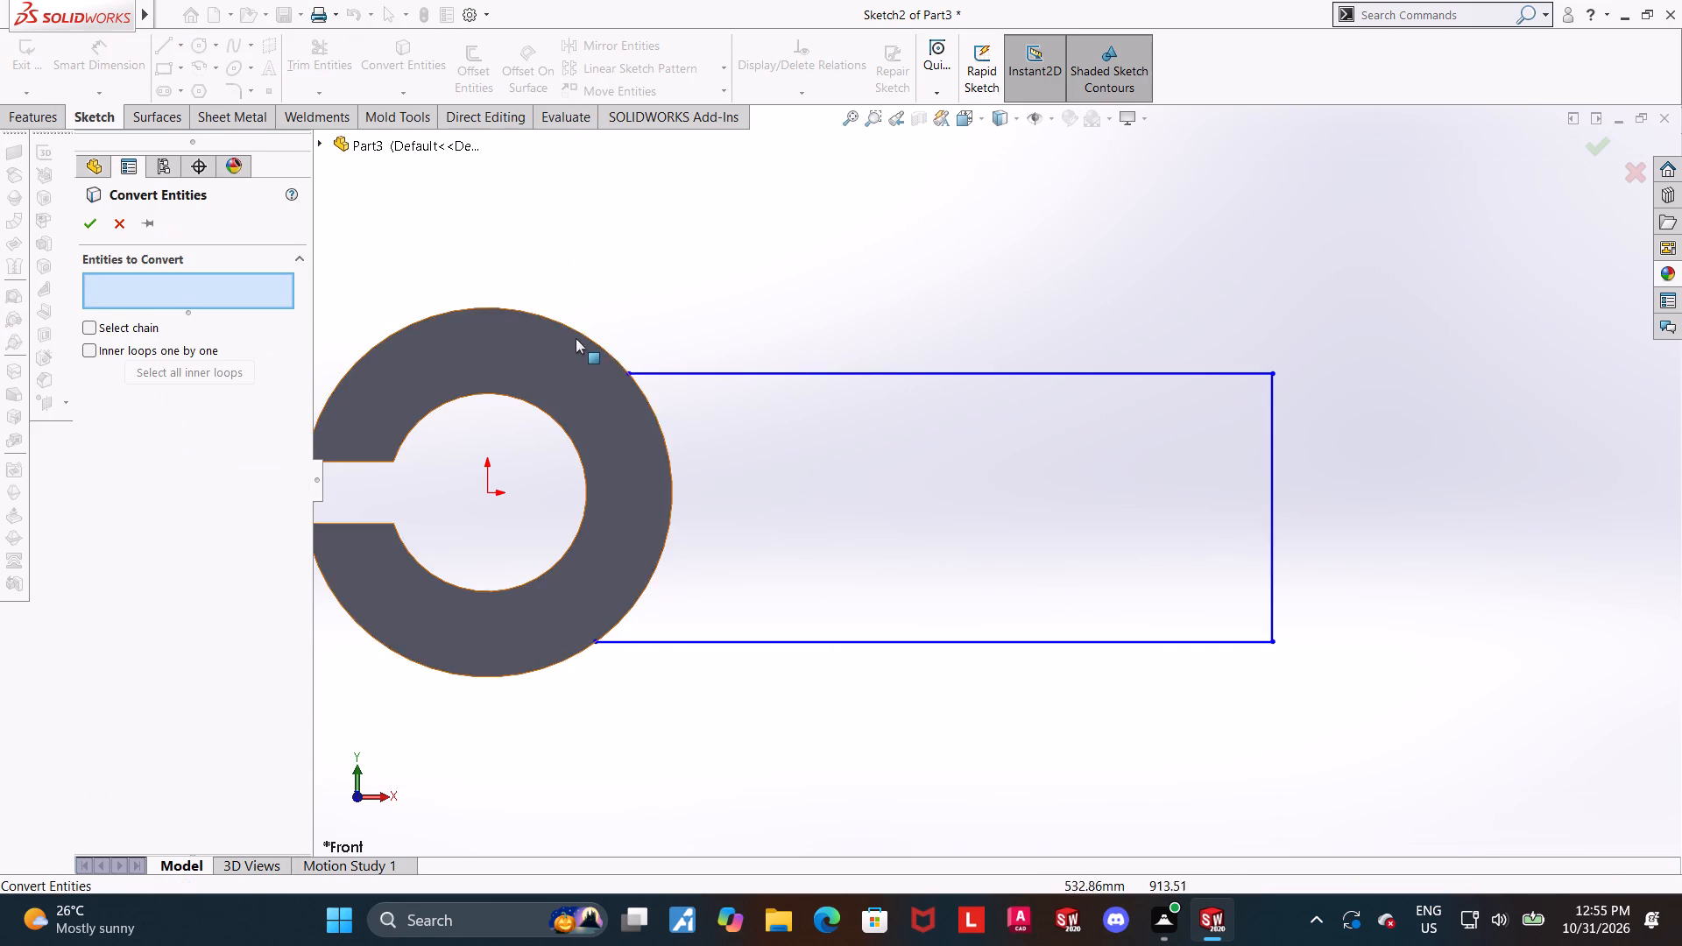
pyautogui.click(576, 331)
pyautogui.click(98, 208)
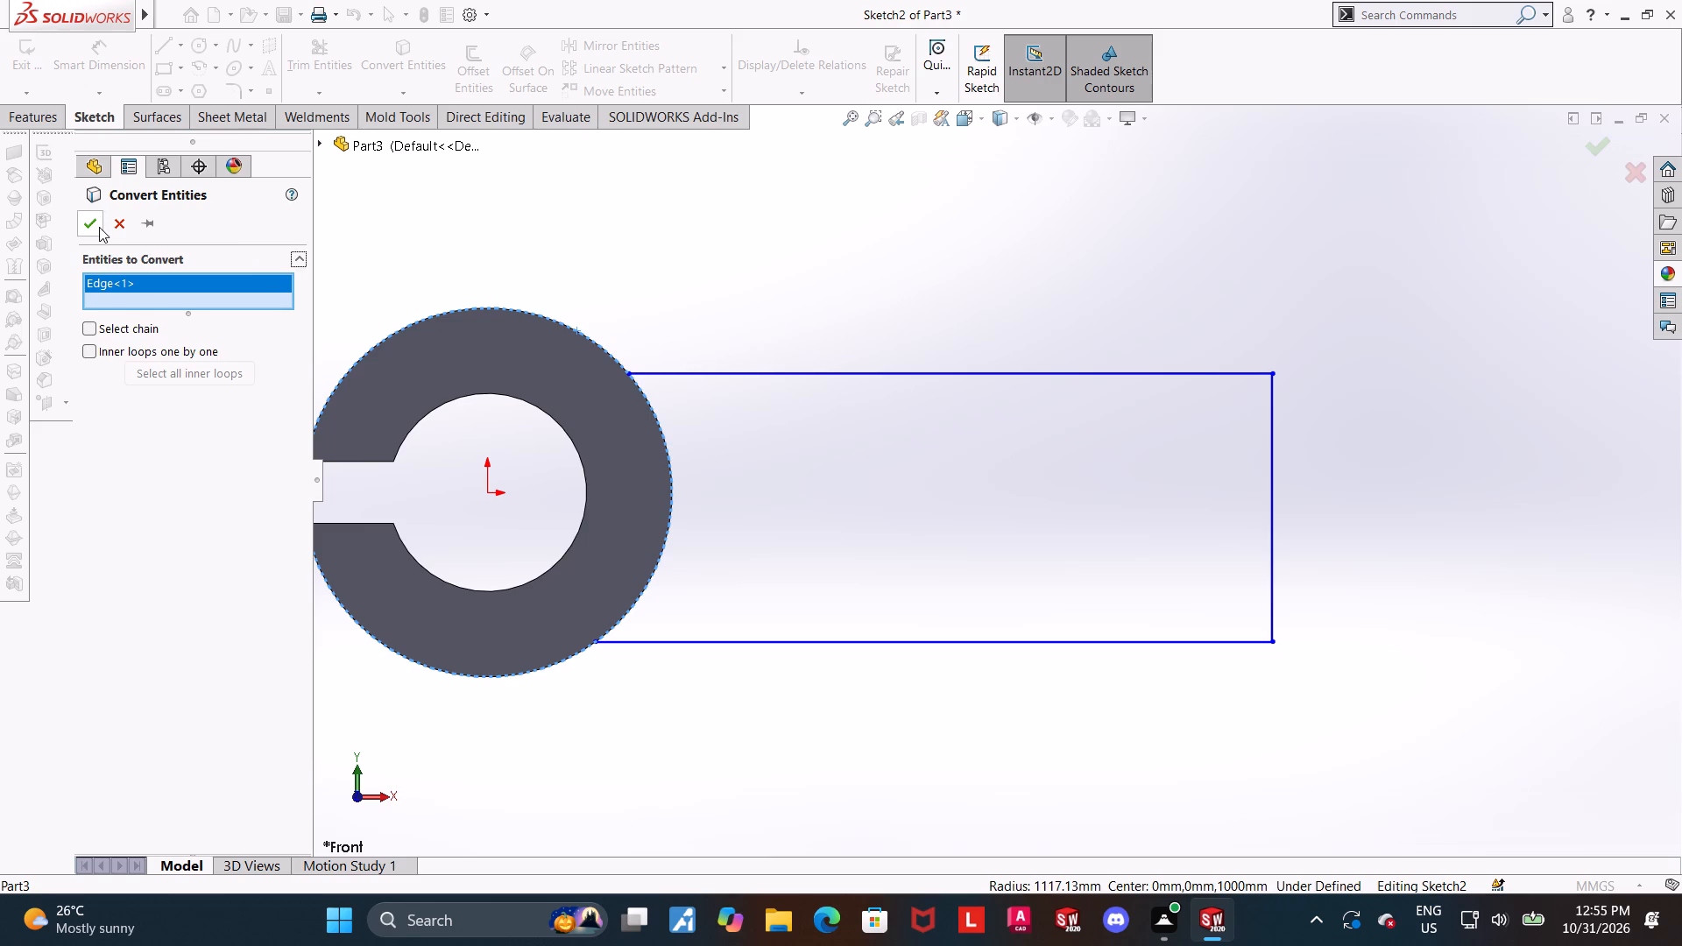
pyautogui.click(99, 227)
# Trim the converted arc's upper portion between the gap and the rectangle's upper line.
pyautogui.click(335, 54)
pyautogui.moveTo(458, 402); pyautogui.dragTo(430, 246)
pyautogui.scroll(2, 553, 406)
pyautogui.press('Escape')
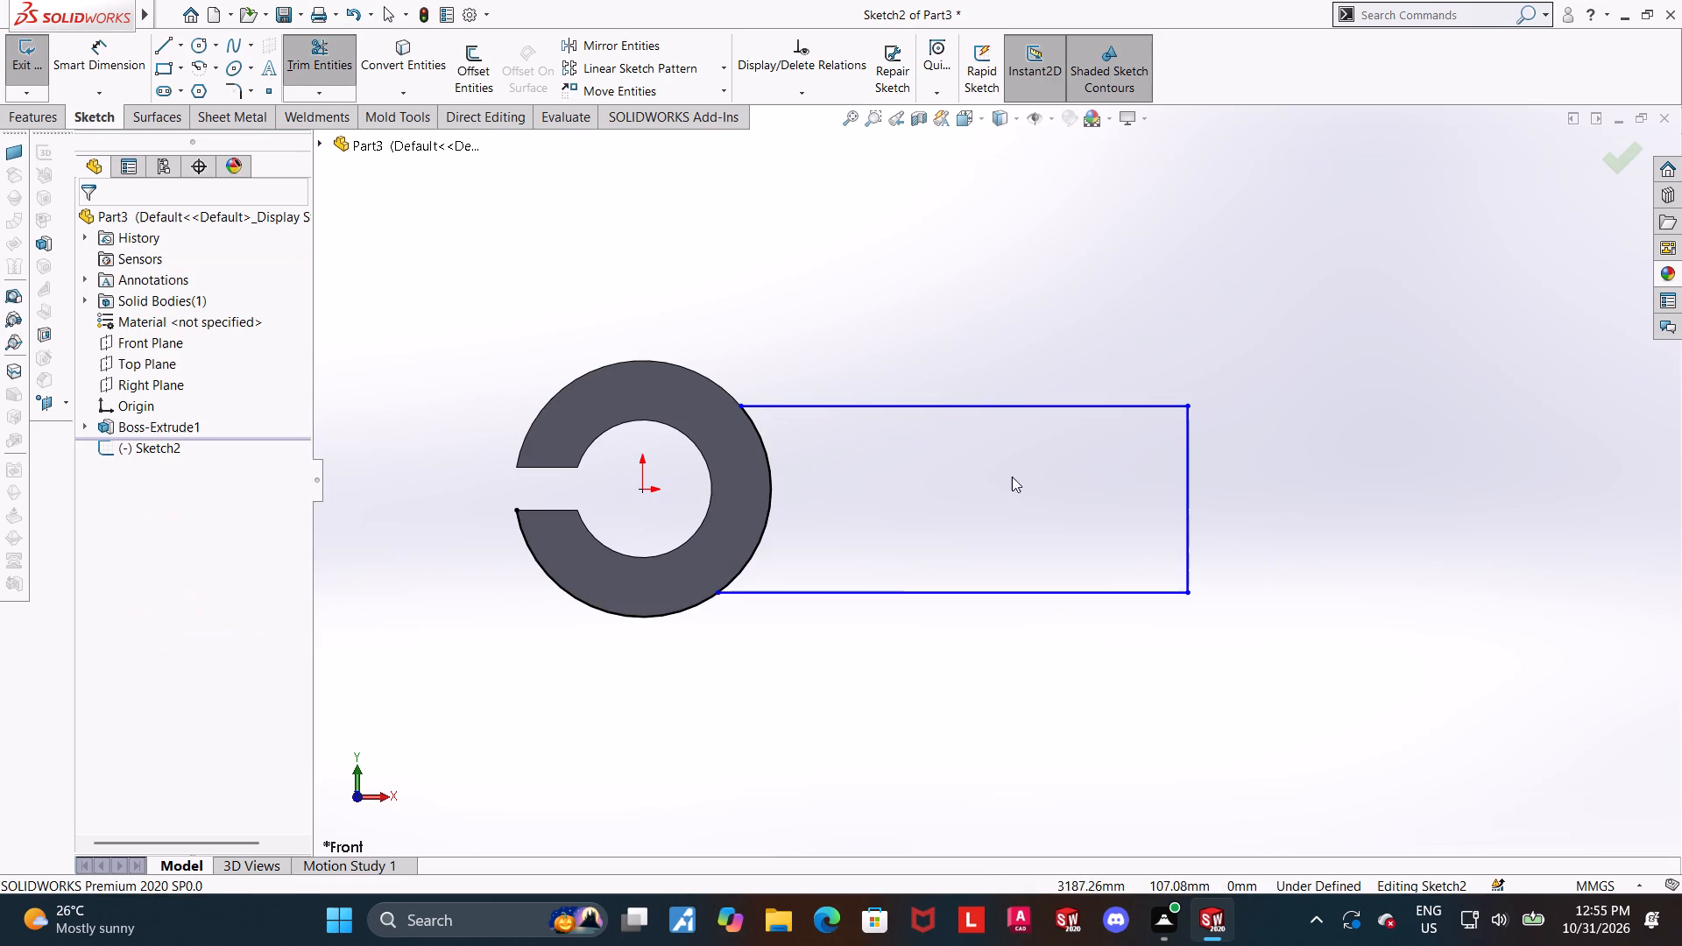
# Sketch a short horizontal centerline from the origin toward the rectangle, ending inside the ring's bore.
pyautogui.doubleClick(182, 42)
pyautogui.click(185, 97)
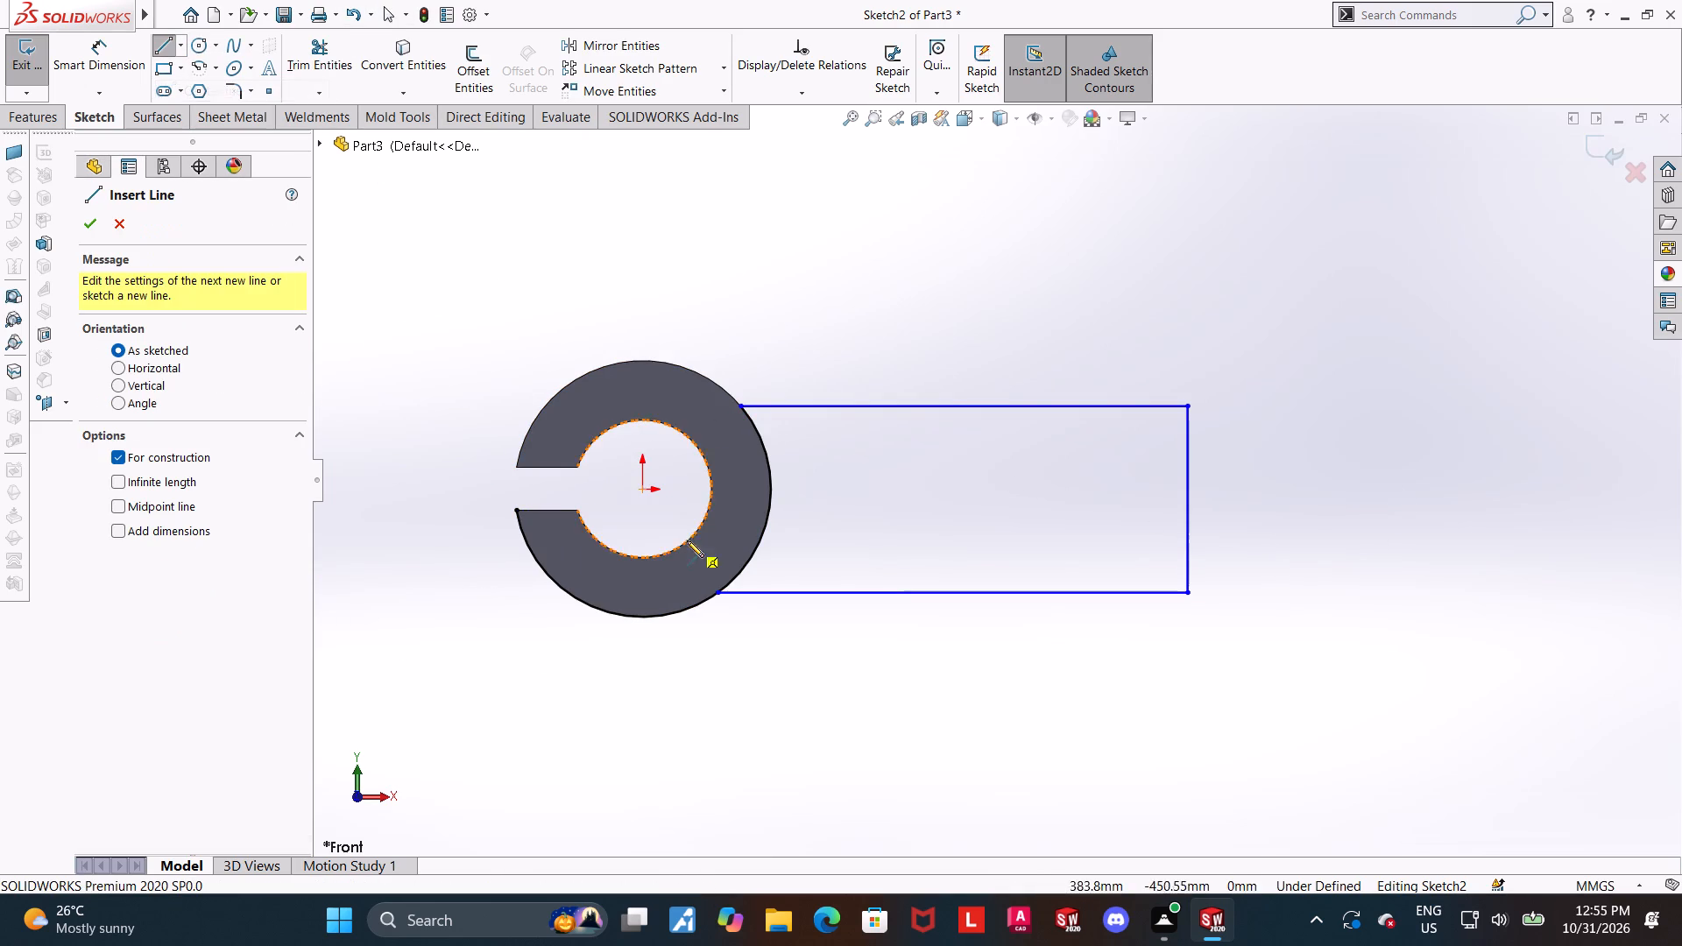
pyautogui.click(645, 490)
pyautogui.click(694, 490)
pyautogui.press('Escape')
pyautogui.press('Escape')
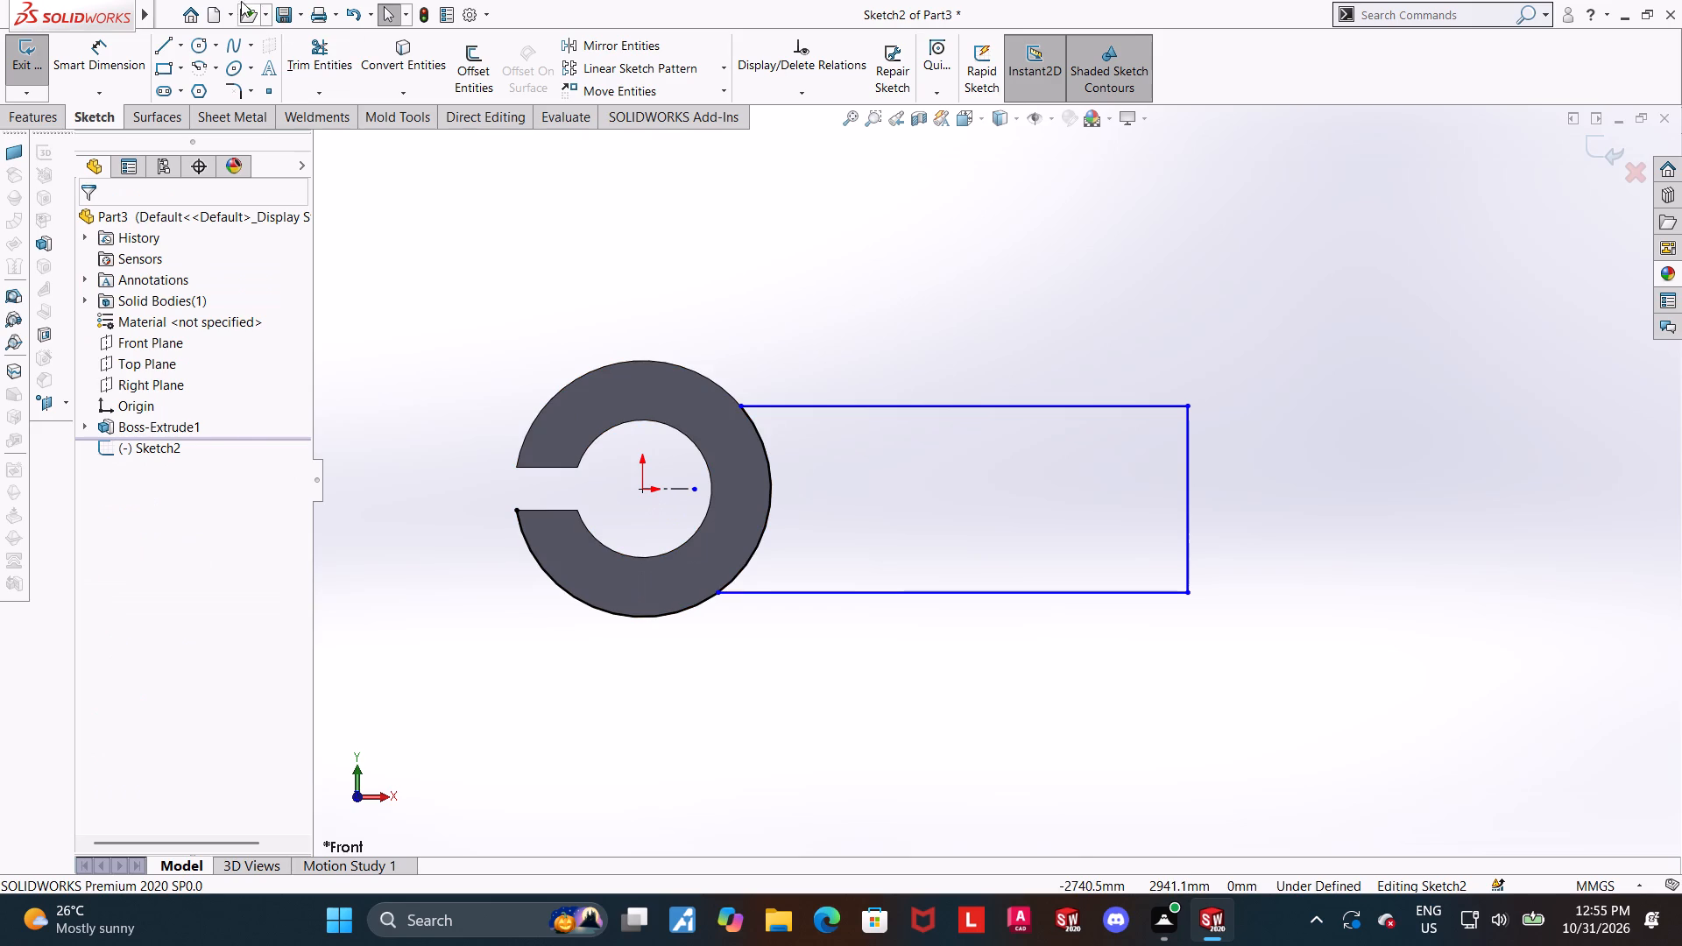
# Trim the converted arc's lower portion between the gap and the rectangle's lower line, leaving a closed profile.
pyautogui.click(331, 50)
pyautogui.moveTo(555, 490); pyautogui.dragTo(546, 696)
pyautogui.press('Escape')
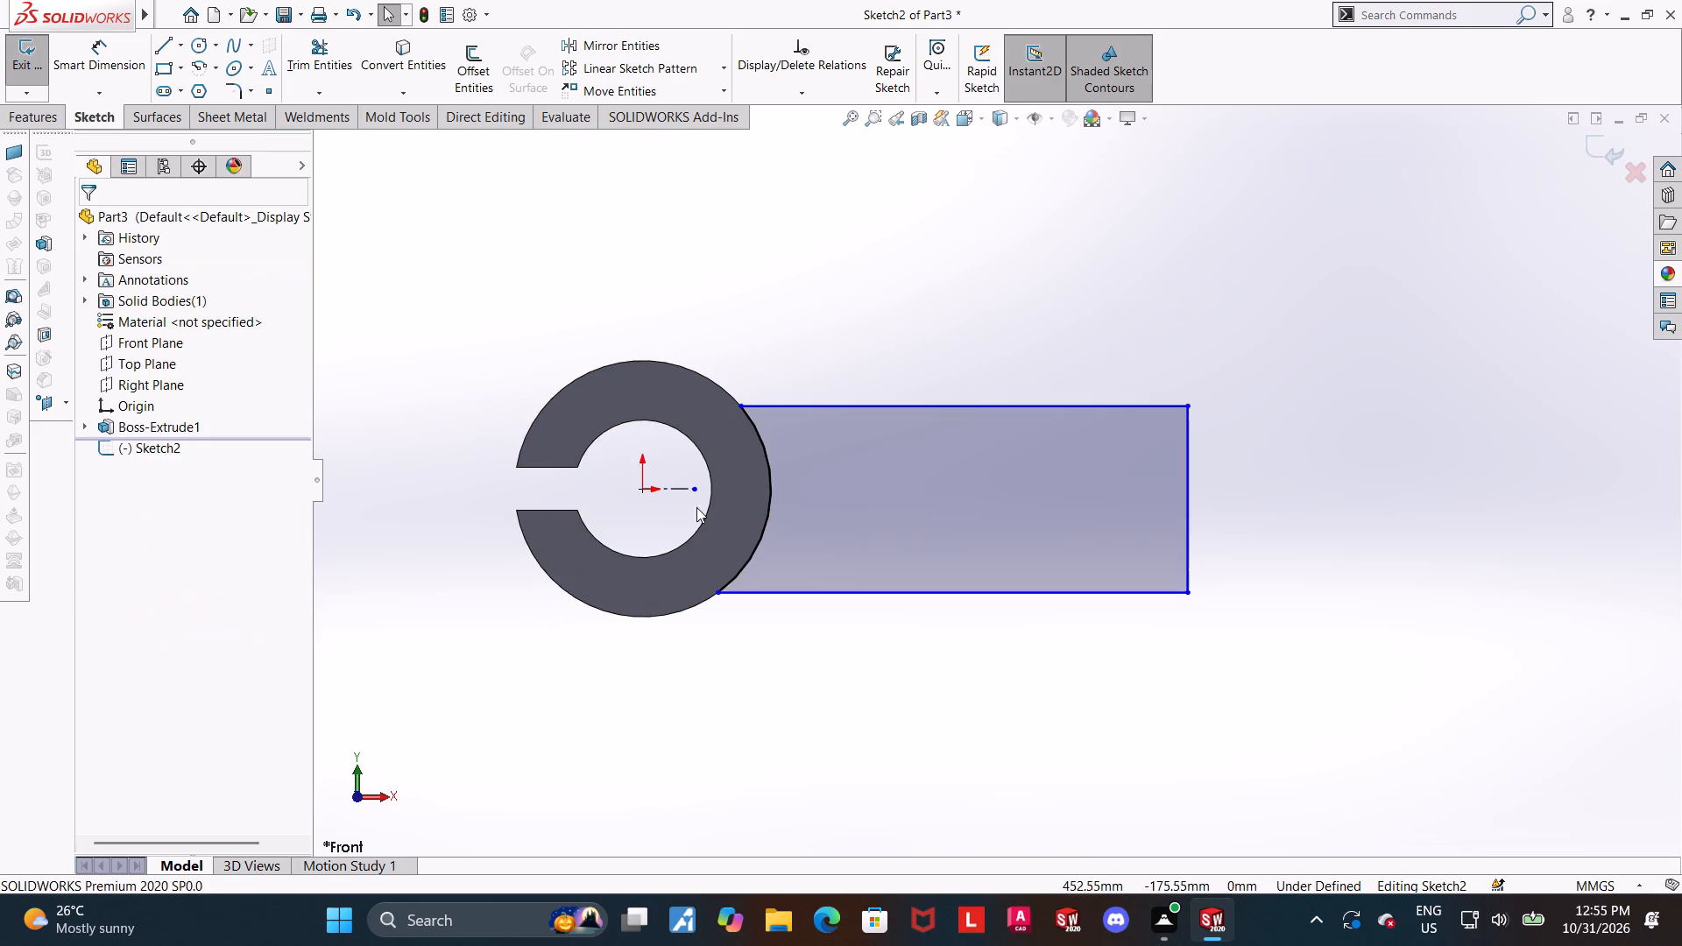
# Make the rectangle's upper and lower lines symmetric about the horizontal centerline through the origin.
pyautogui.click(1003, 407)
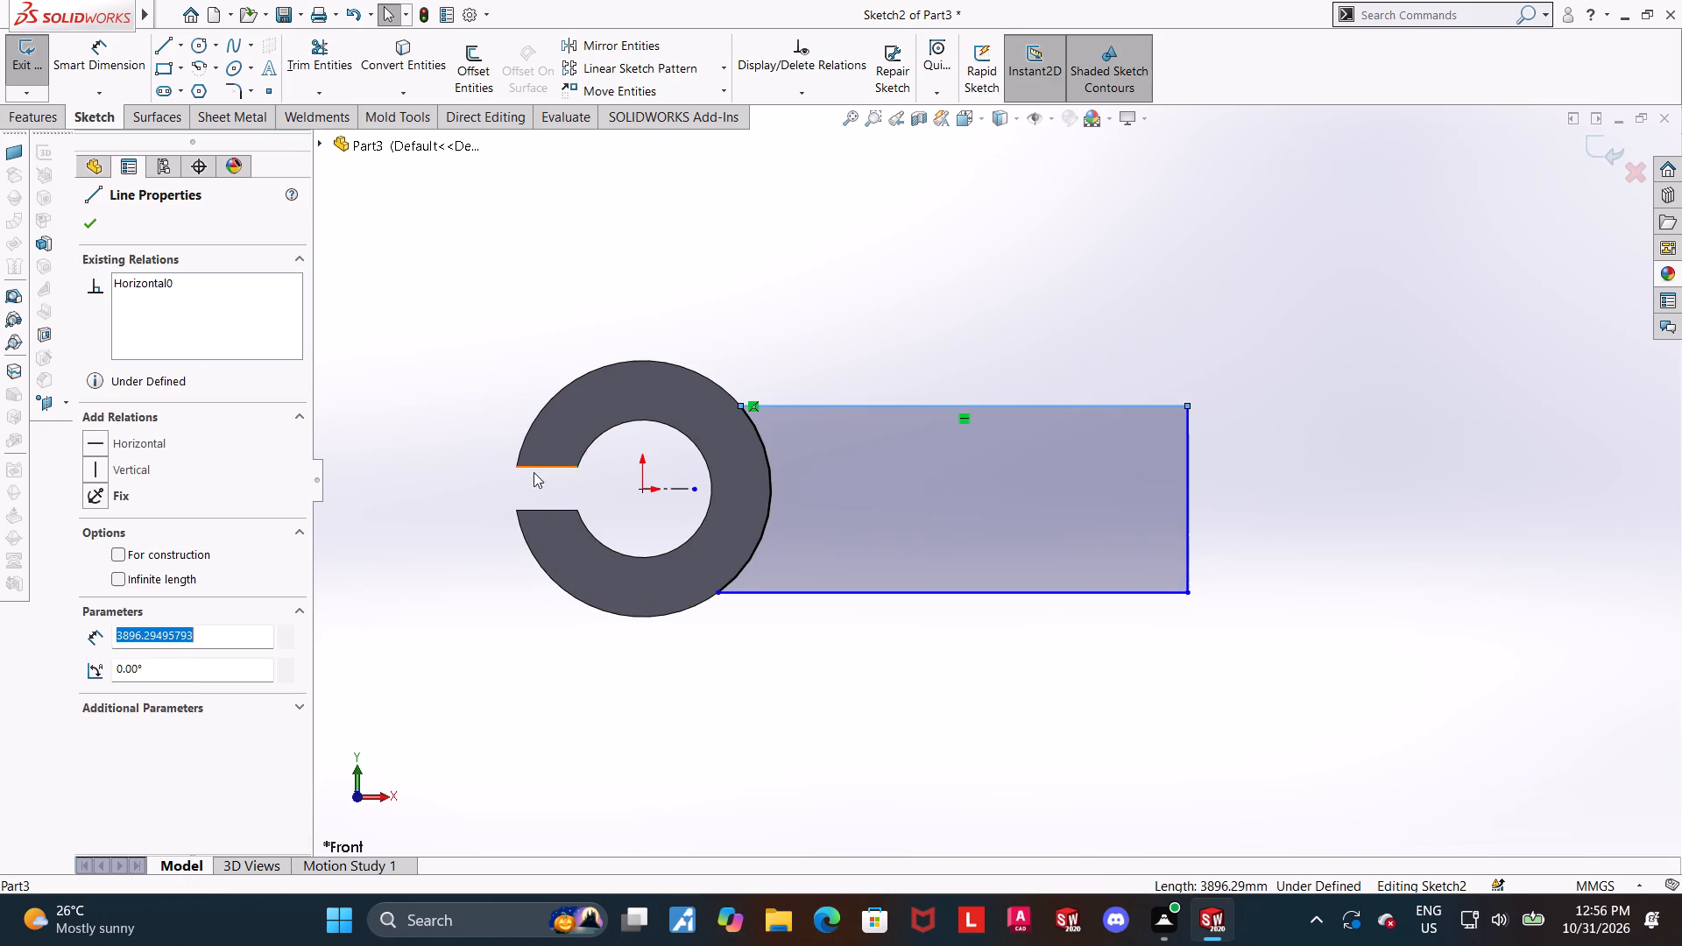
pyautogui.keyDown('ctrl'); pyautogui.click(675, 484); pyautogui.keyUp('ctrl')
pyautogui.keyDown('ctrl'); pyautogui.click(675, 489); pyautogui.keyUp('ctrl')
pyautogui.keyDown('ctrl'); pyautogui.click(826, 591); pyautogui.keyUp('ctrl')
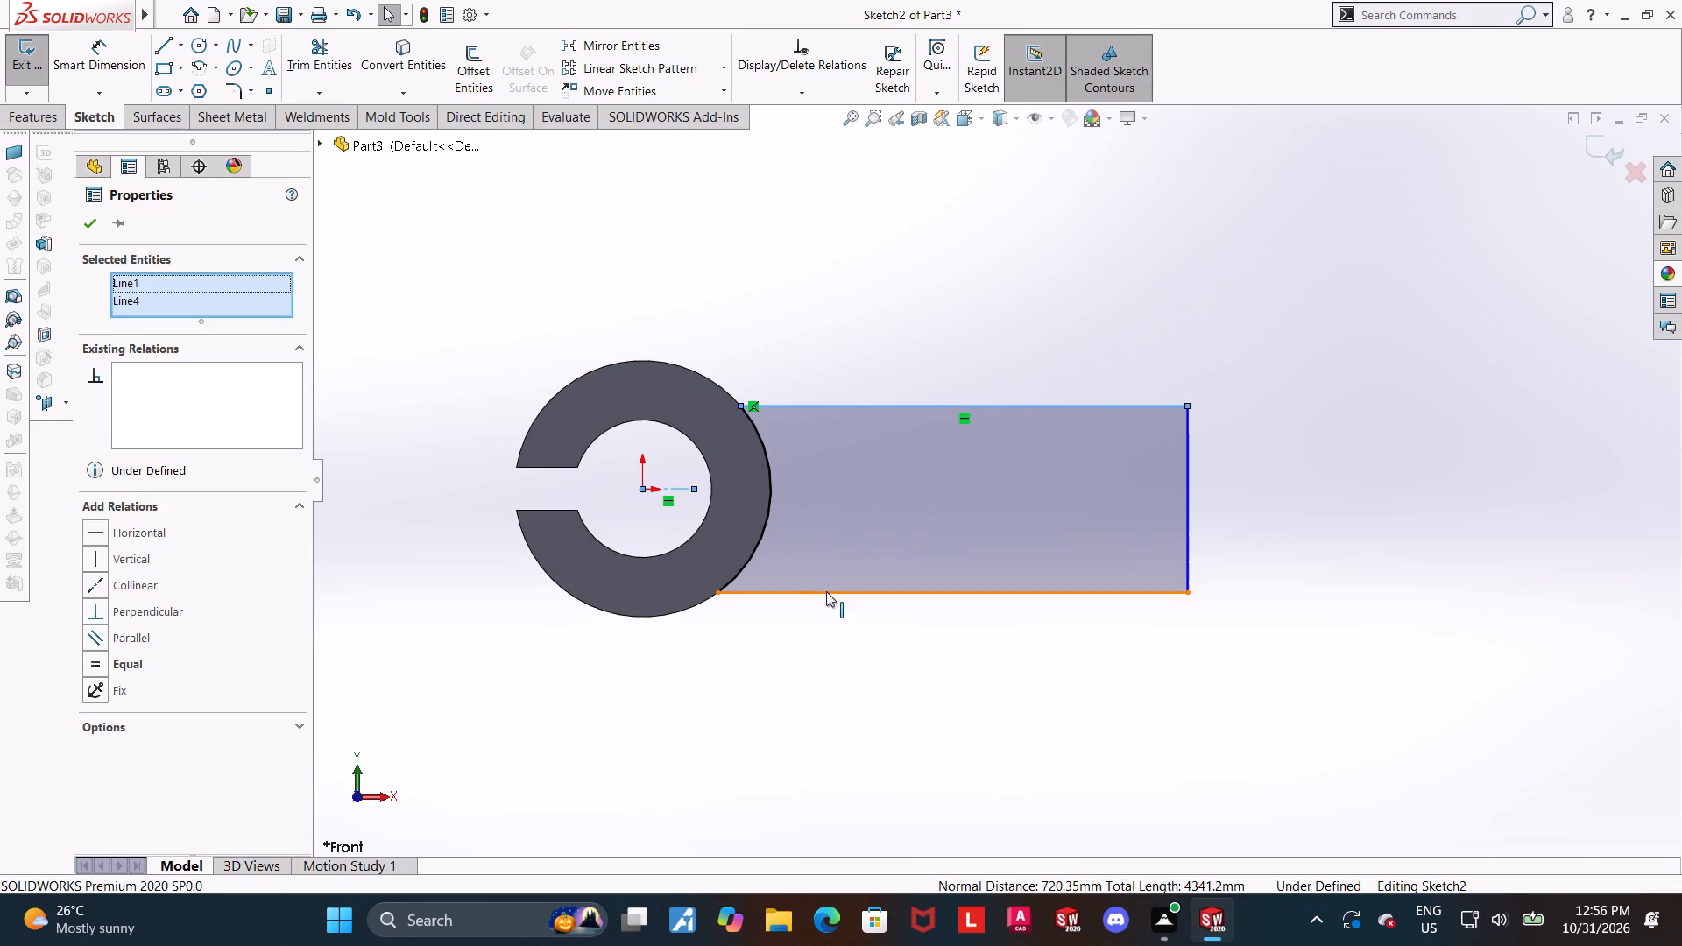
pyautogui.click(96, 680)
pyautogui.scroll(3, 1015, 666)
pyautogui.click(1198, 610)
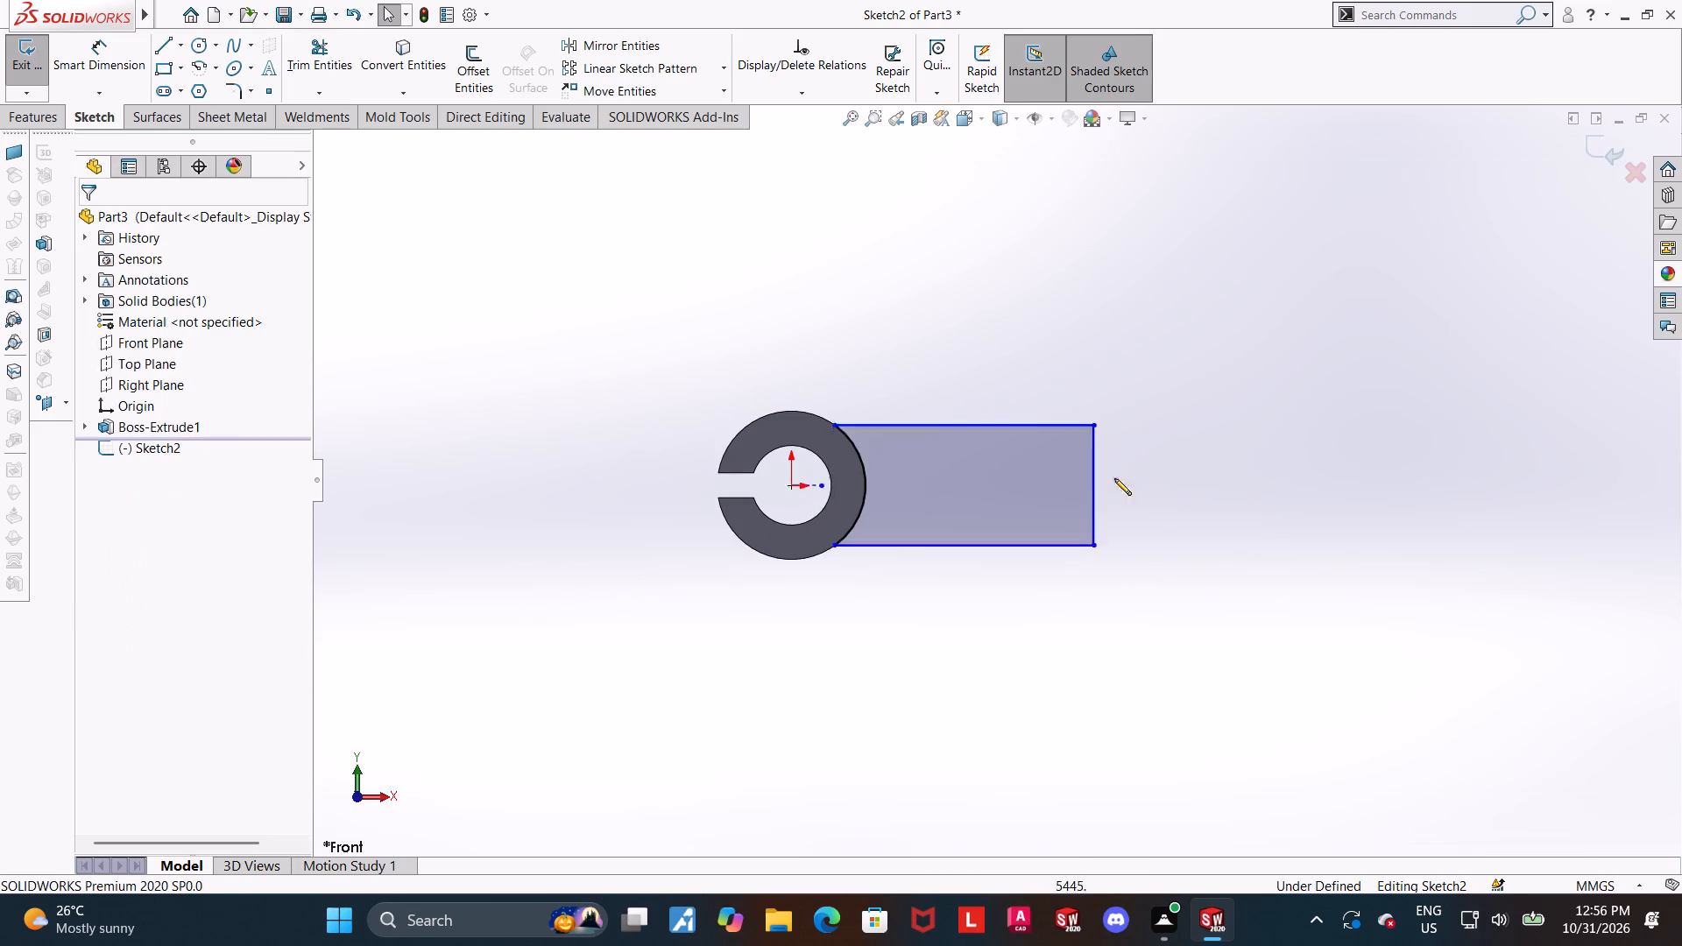
pyautogui.scroll(-2, 957, 377)
pyautogui.press('Escape')
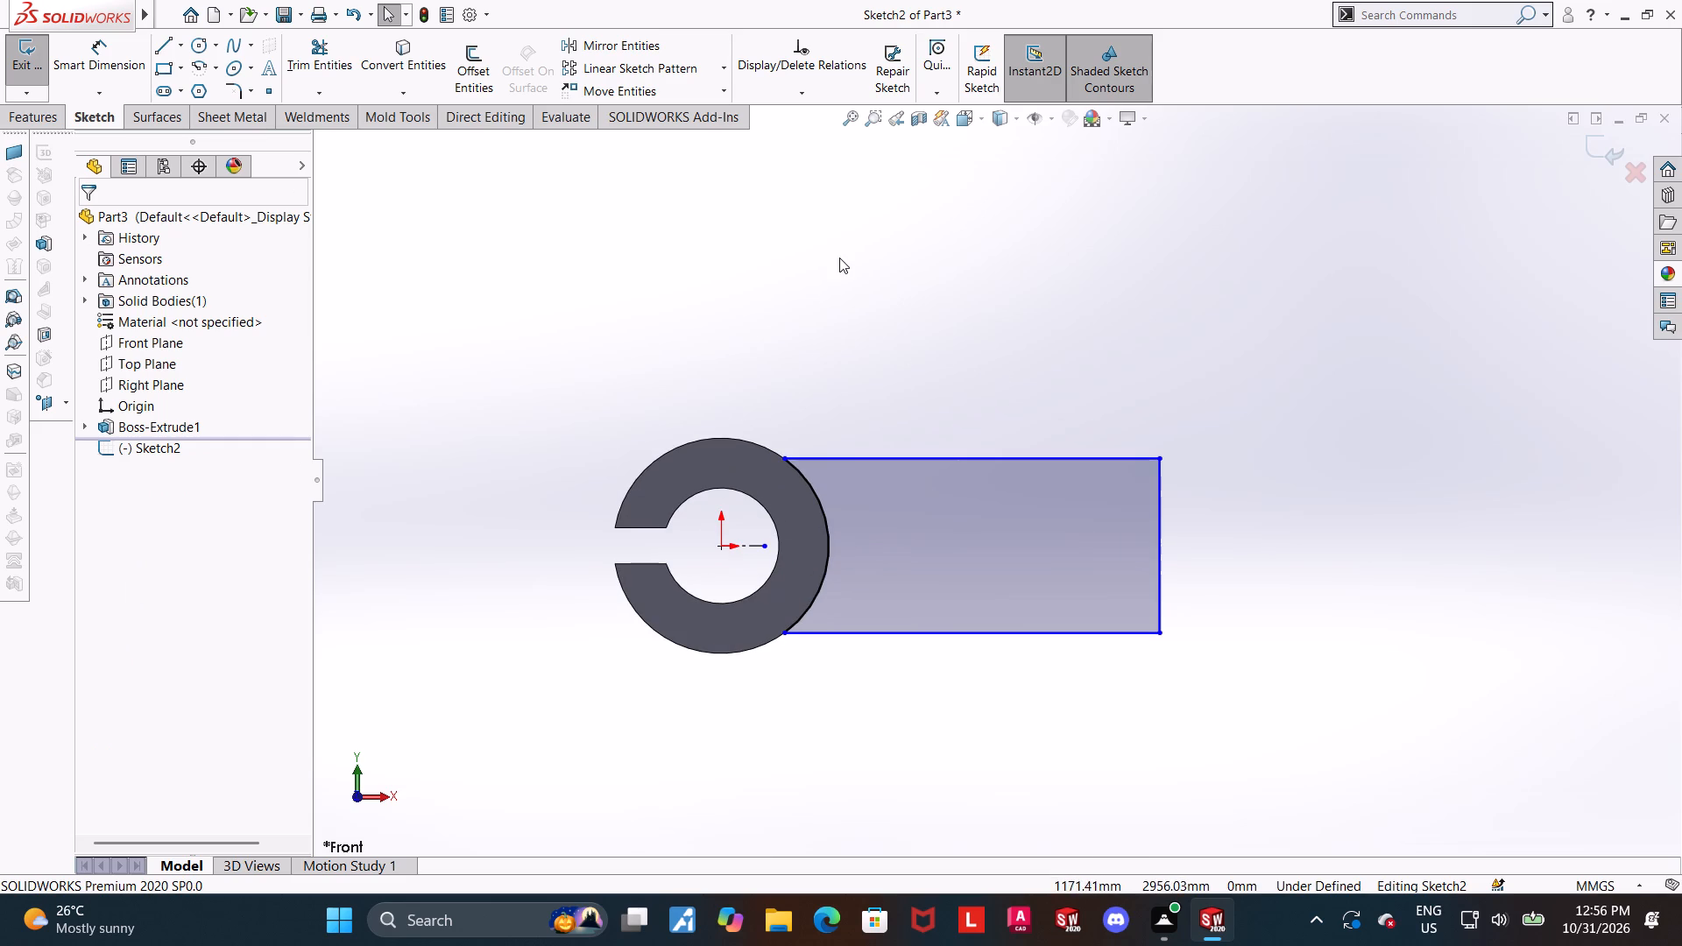
# Dimension the distance between the rectangle's upper and lower lines as 2000 mm.
pyautogui.click(124, 50)
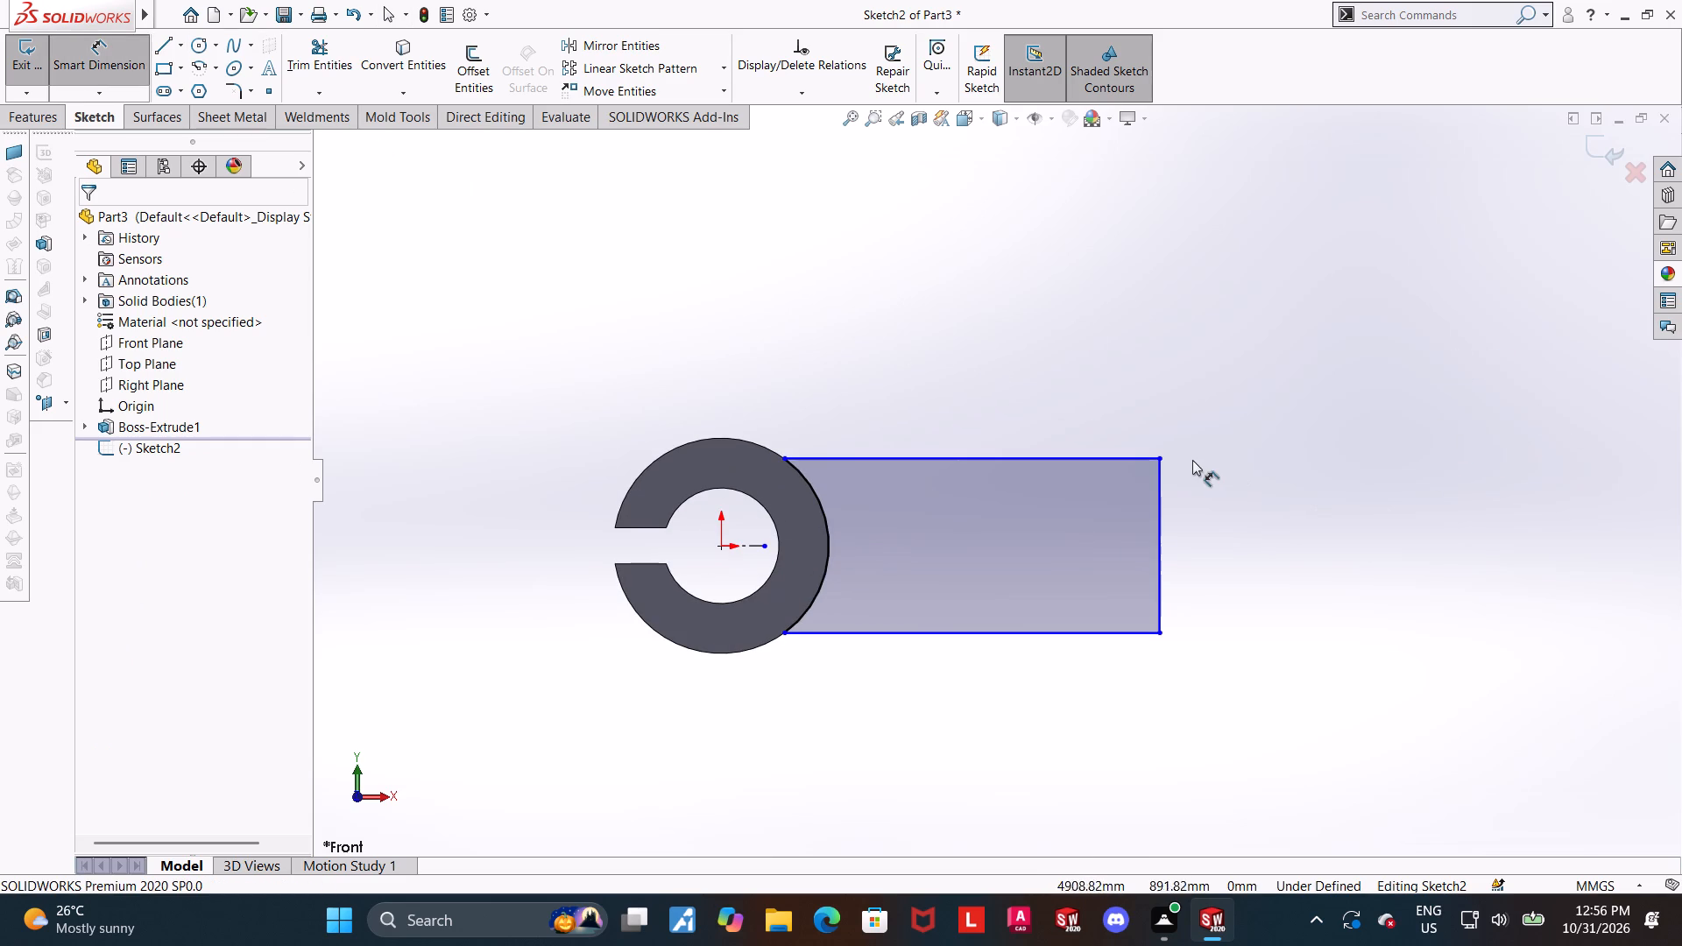
pyautogui.click(1140, 463)
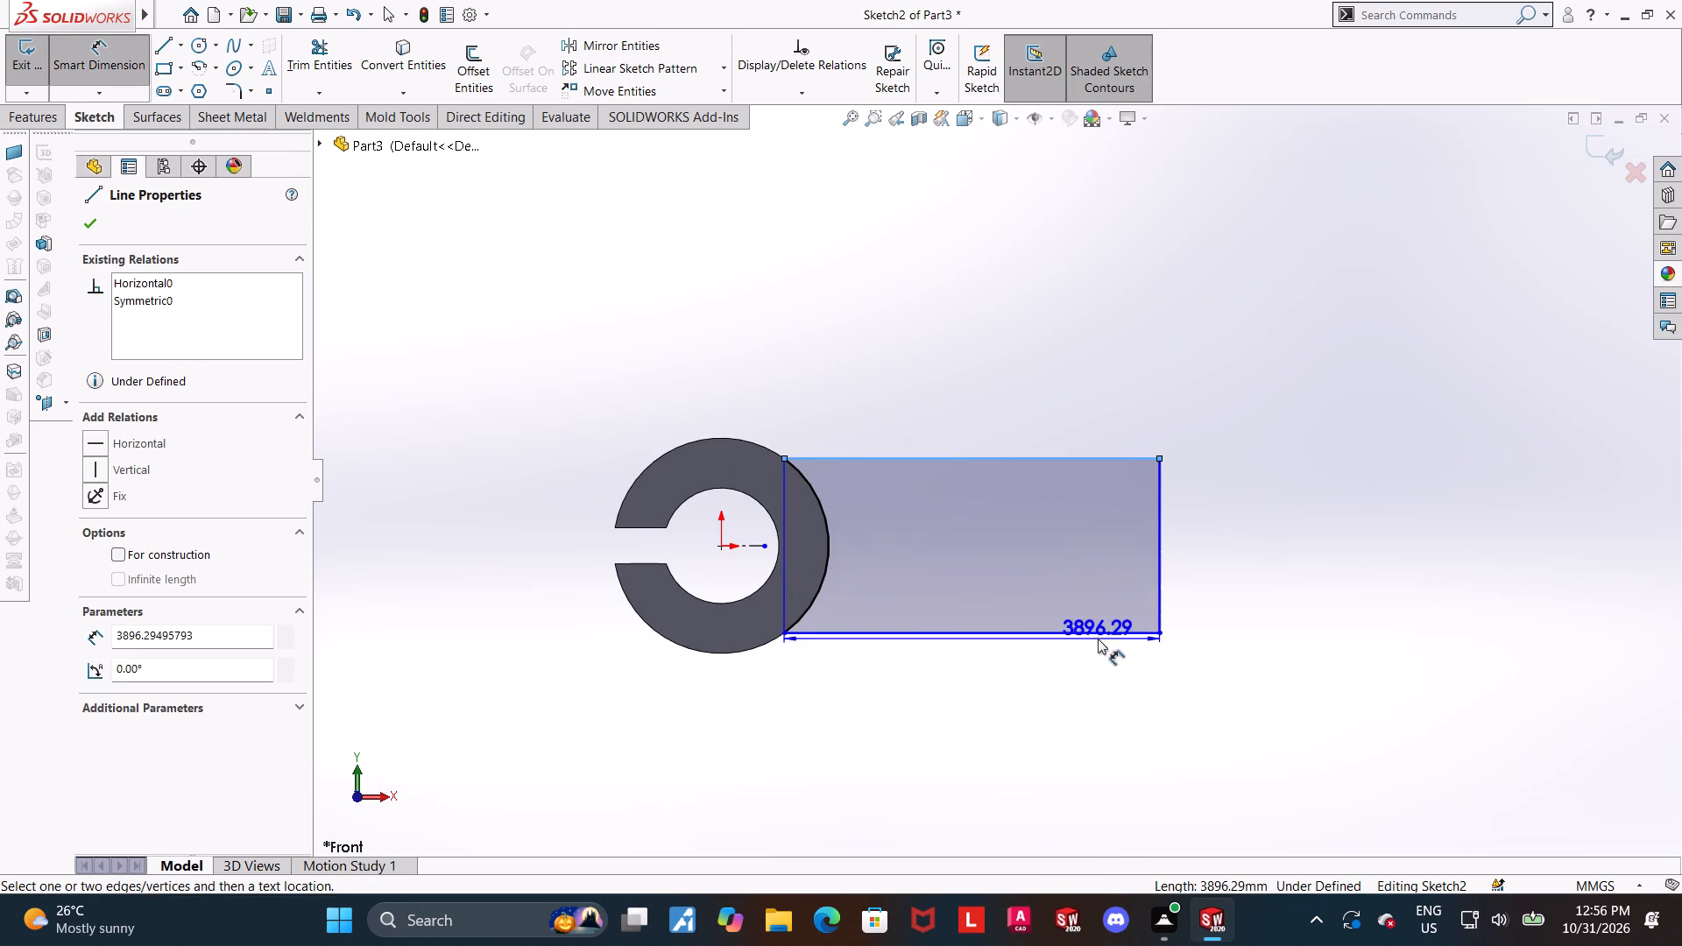
pyautogui.click(1098, 632)
pyautogui.click(1255, 575)
pyautogui.write('2000')
pyautogui.press('Return')
pyautogui.press('Escape')
pyautogui.press('Escape')
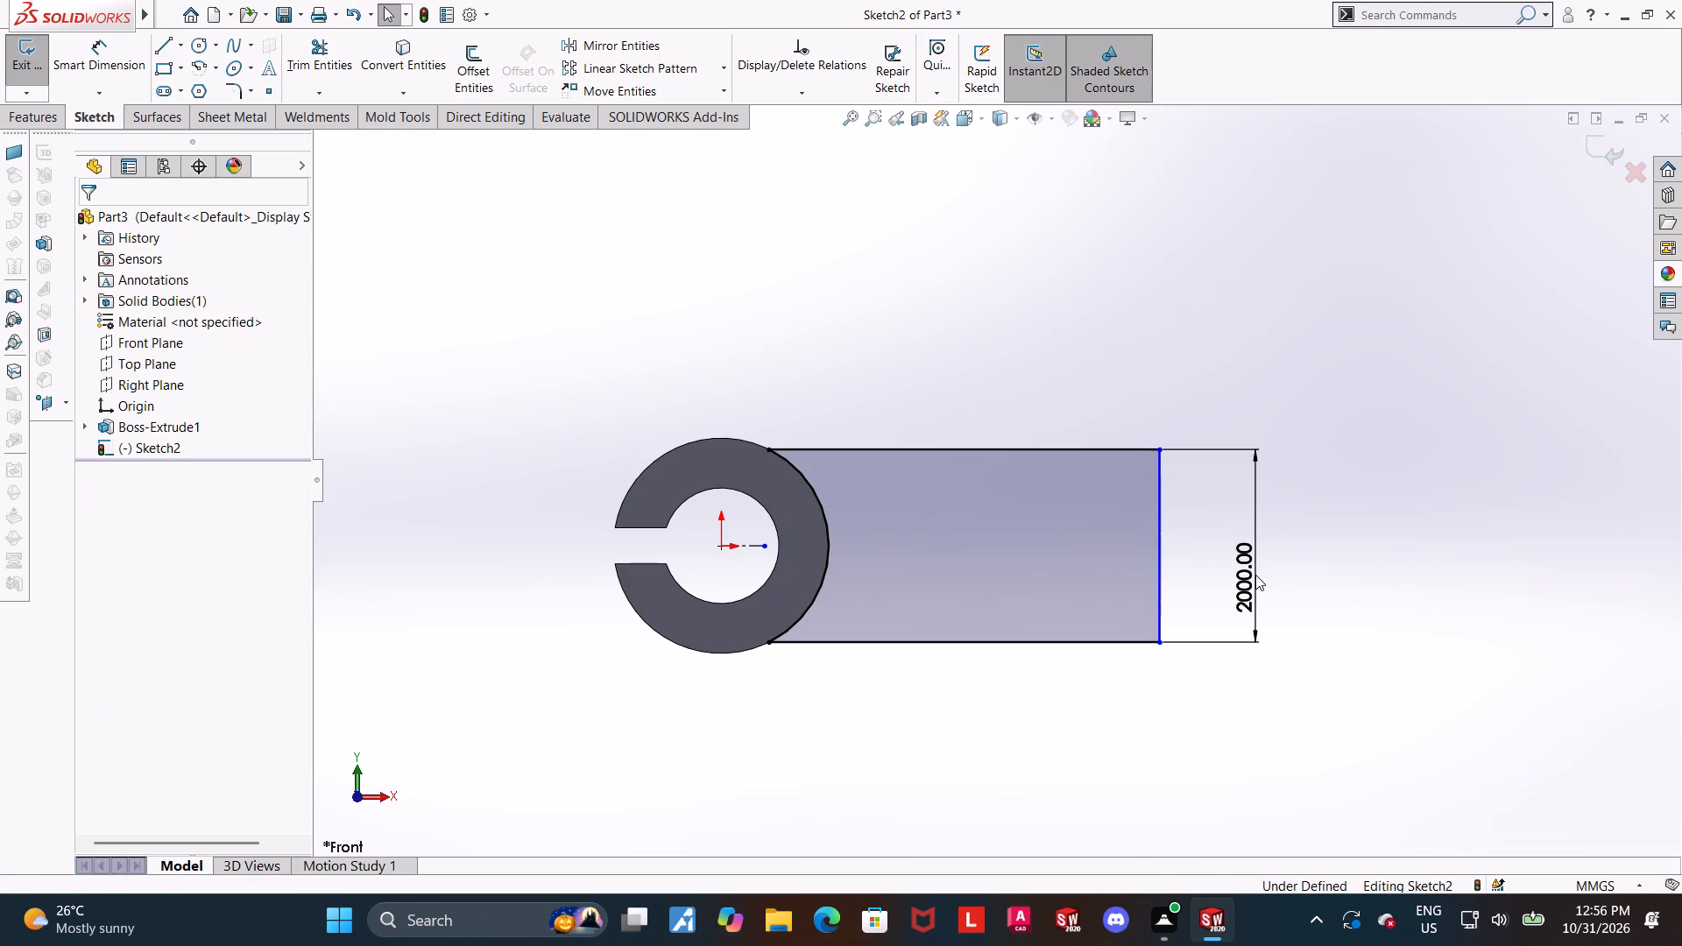
pyautogui.click(1424, 559)
# Dimension the distance from the origin to the rectangle's far vertical line as 4000 mm.
pyautogui.scroll(1, 1421, 534)
pyautogui.scroll(-1, 1447, 537)
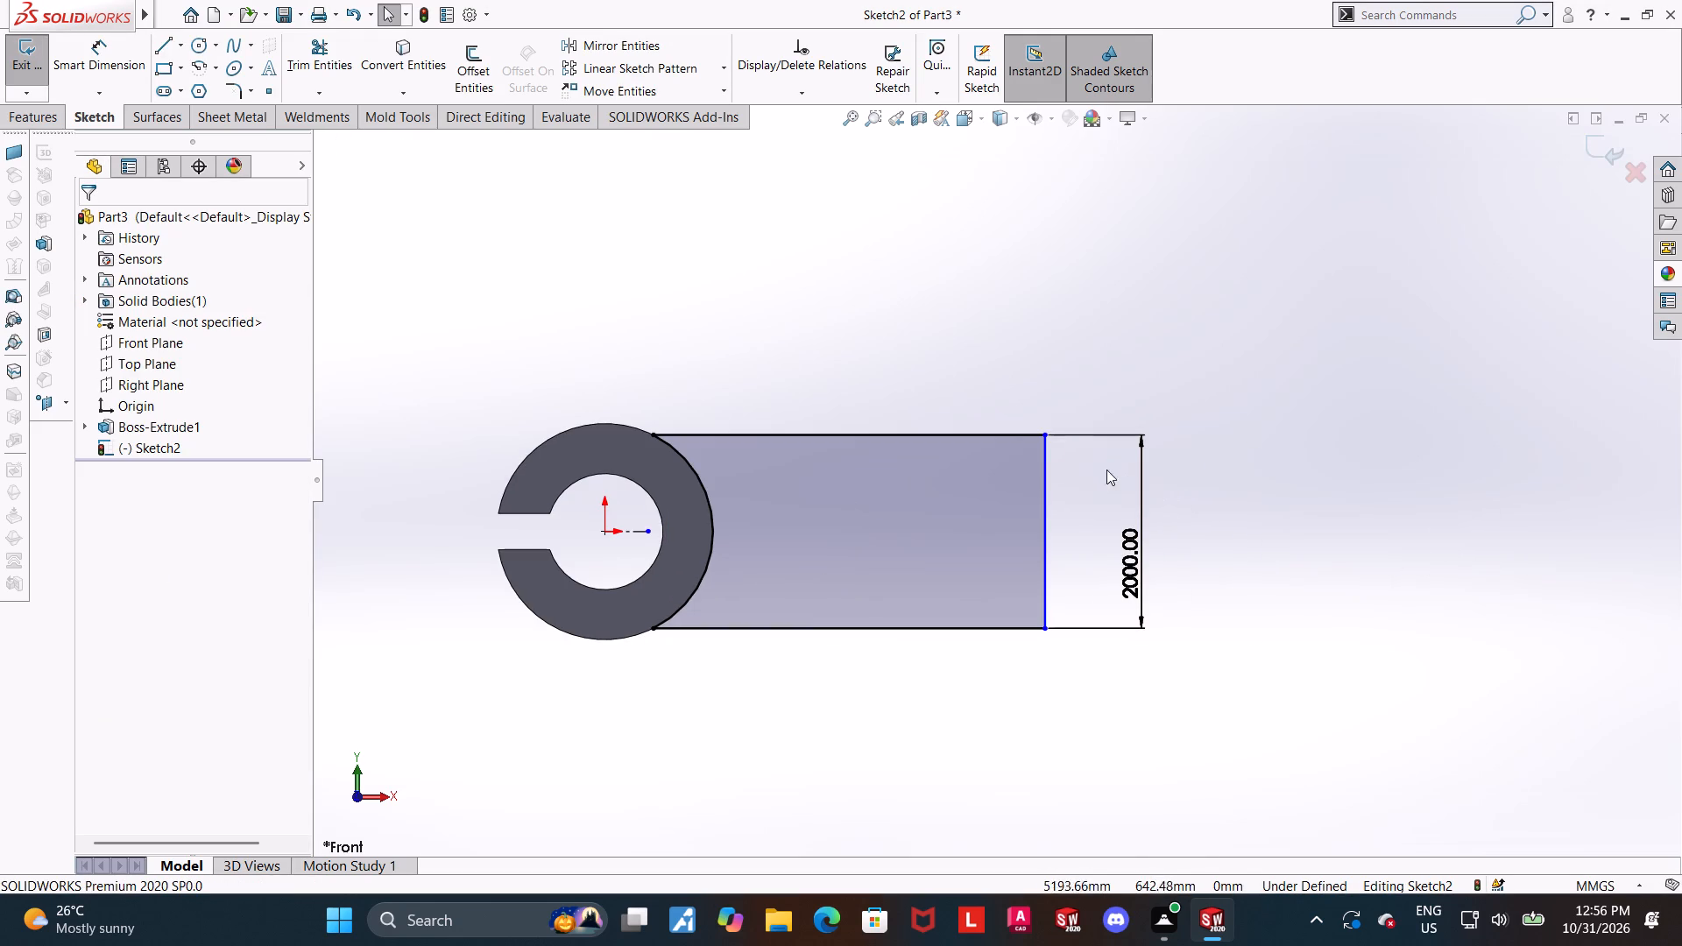
pyautogui.click(92, 61)
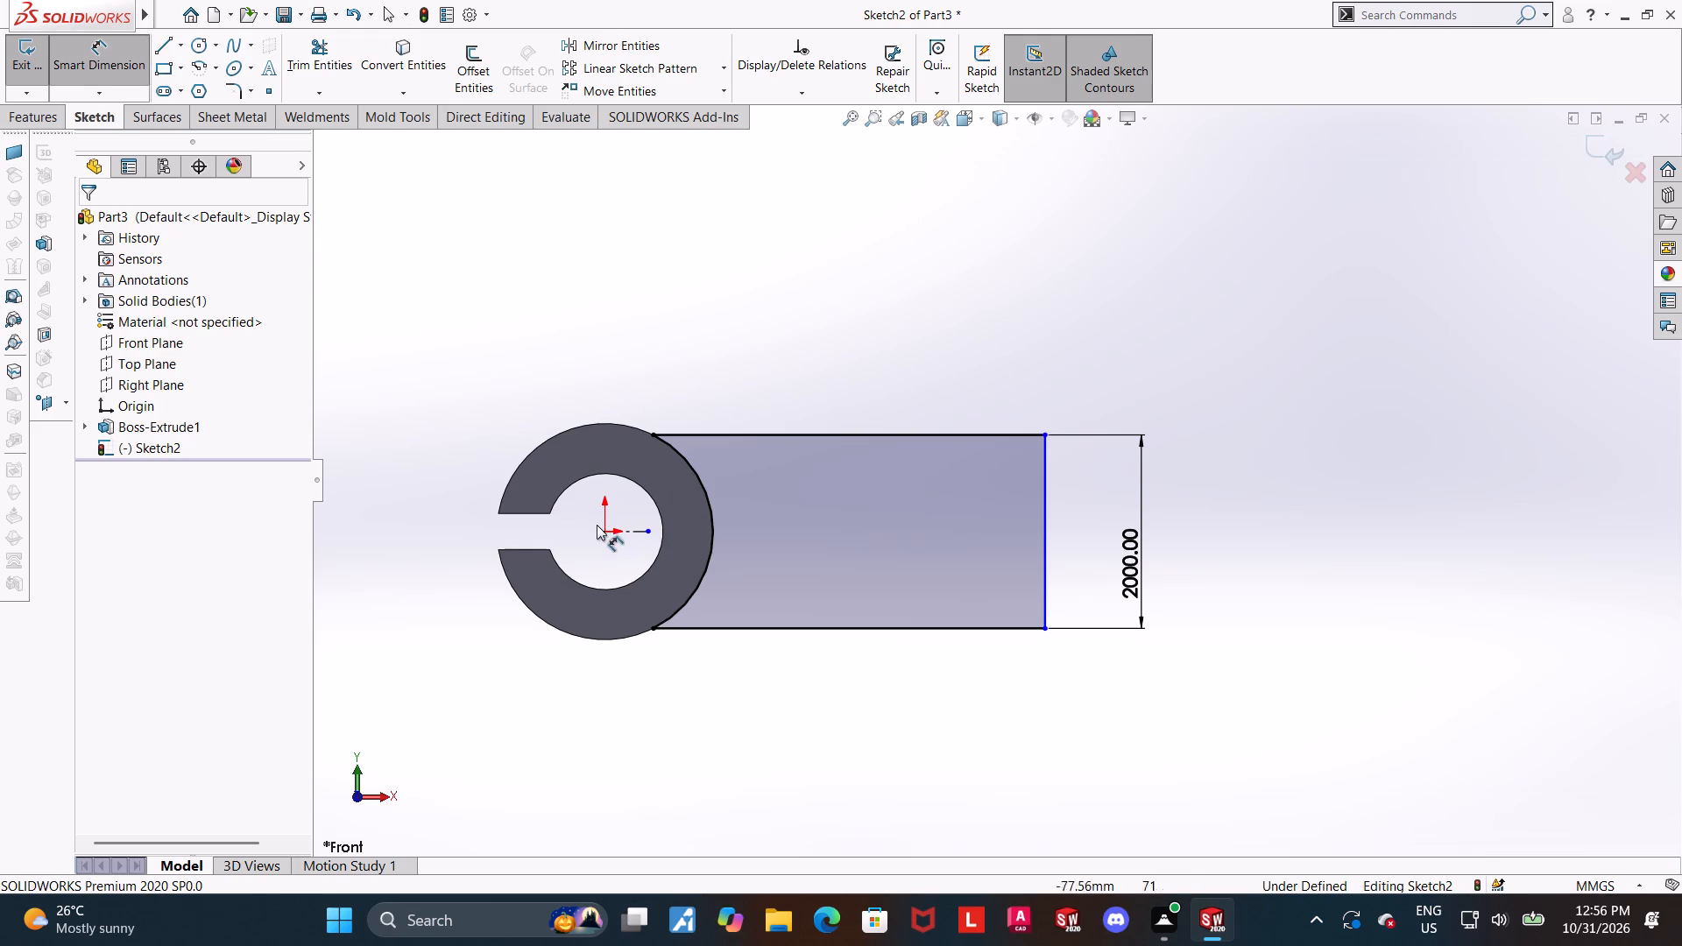
pyautogui.click(603, 533)
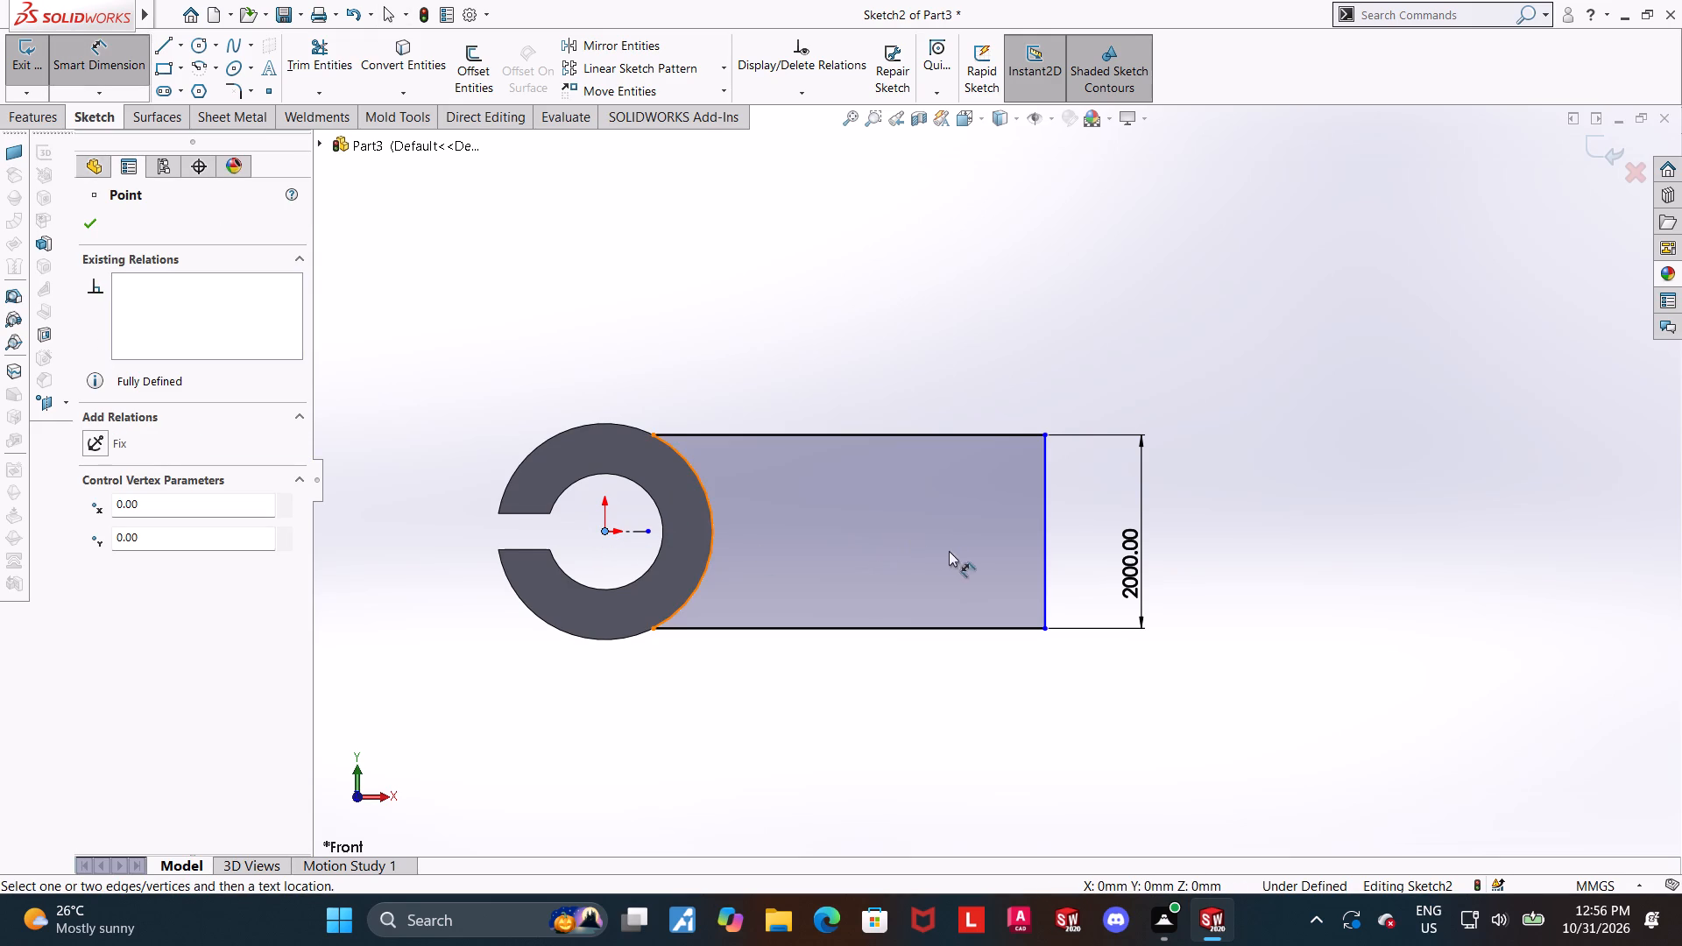
pyautogui.click(1042, 557)
pyautogui.click(914, 375)
pyautogui.write('4000')
pyautogui.press('Return')
pyautogui.press('Escape')
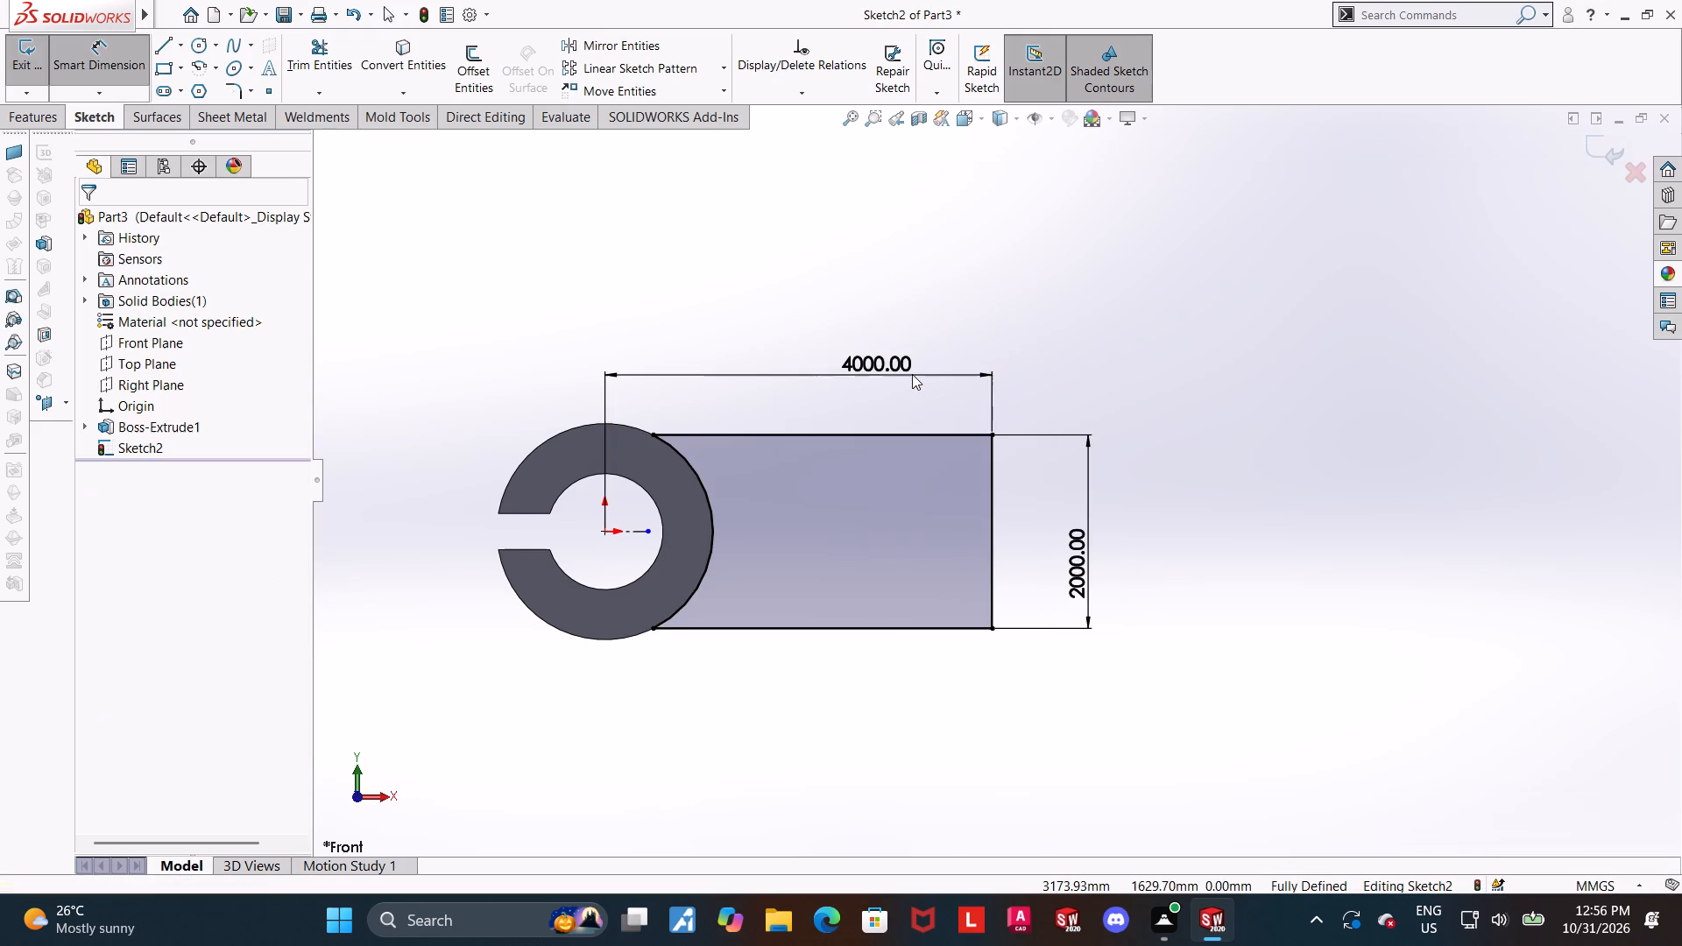
# Exit the arm sketch and extrude its closed profile 750 mm blind along the ring's depth, merged with the ring.
pyautogui.scroll(1, 1112, 489)
pyautogui.scroll(-1, 1078, 512)
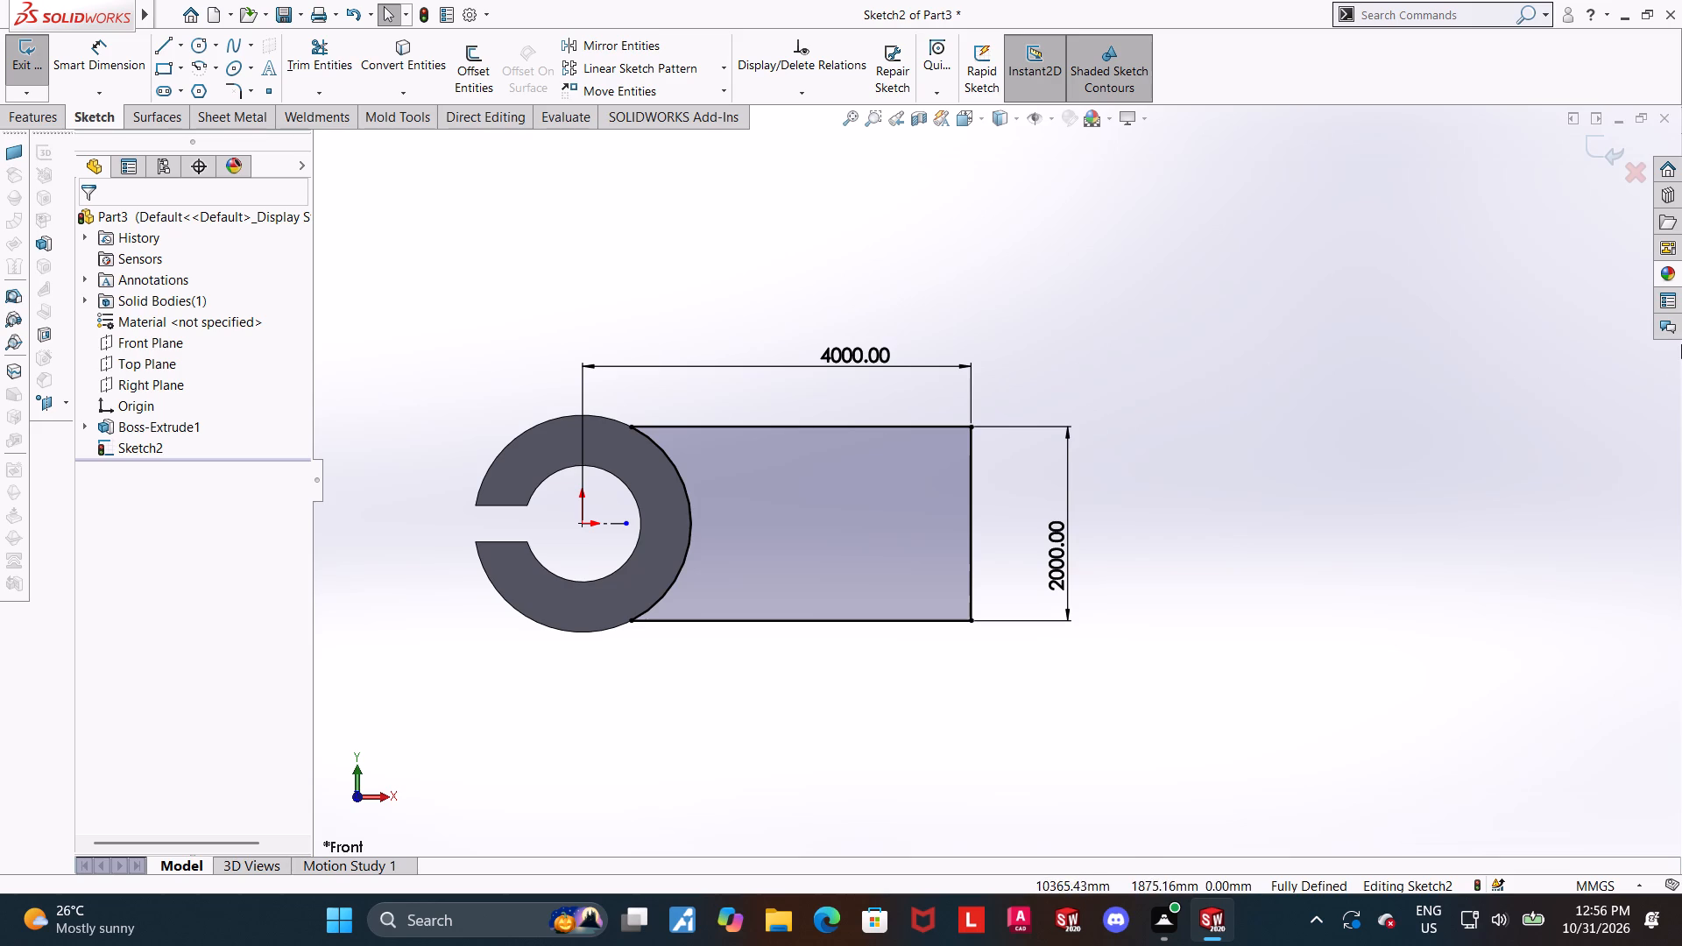
pyautogui.scroll(1, 1580, 380)
pyautogui.scroll(-2, 791, 512)
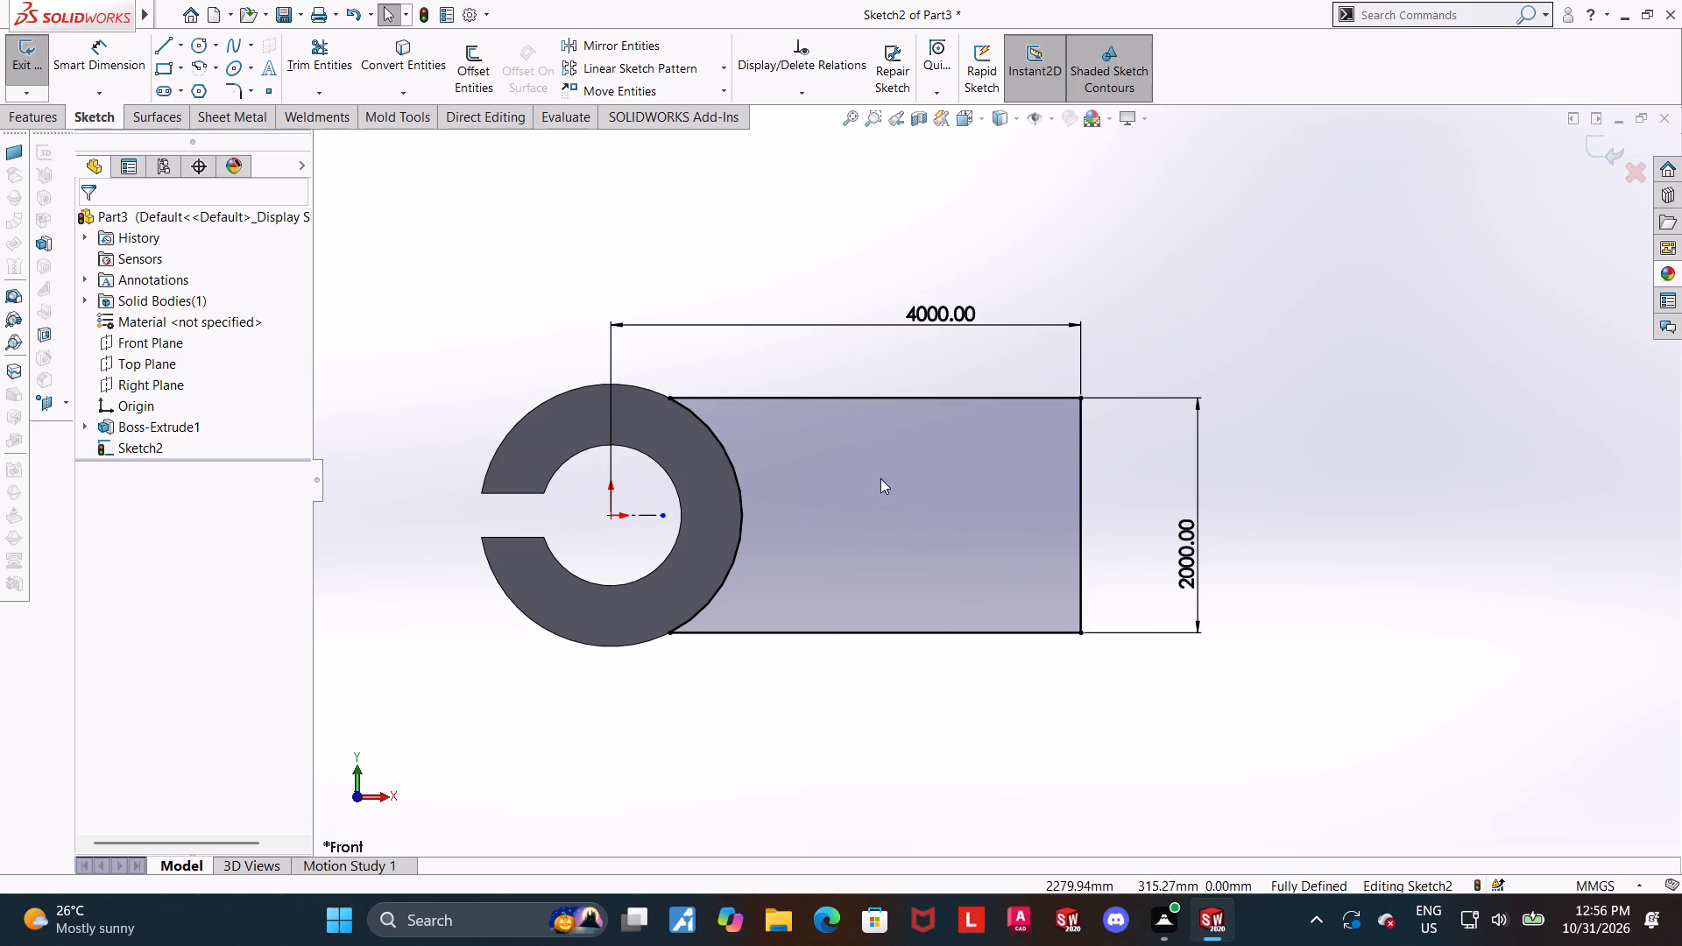
pyautogui.moveTo(875, 478); pyautogui.dragTo(818, 485, button='middle')
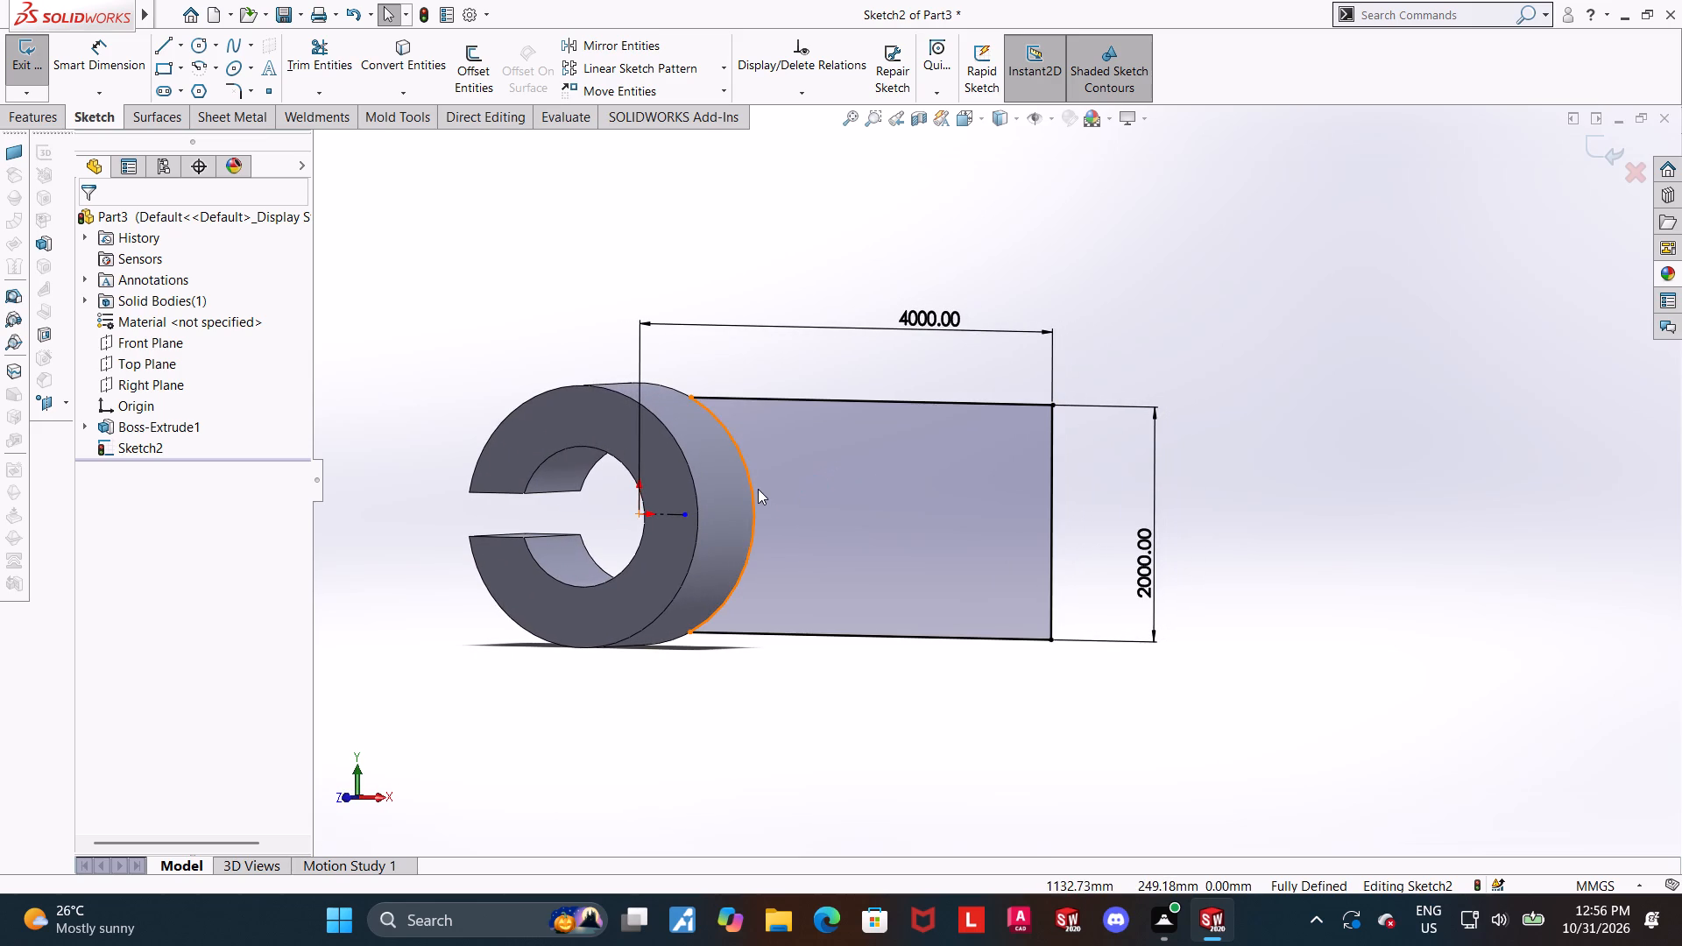
pyautogui.moveTo(1091, 472); pyautogui.dragTo(1085, 478, button='middle')
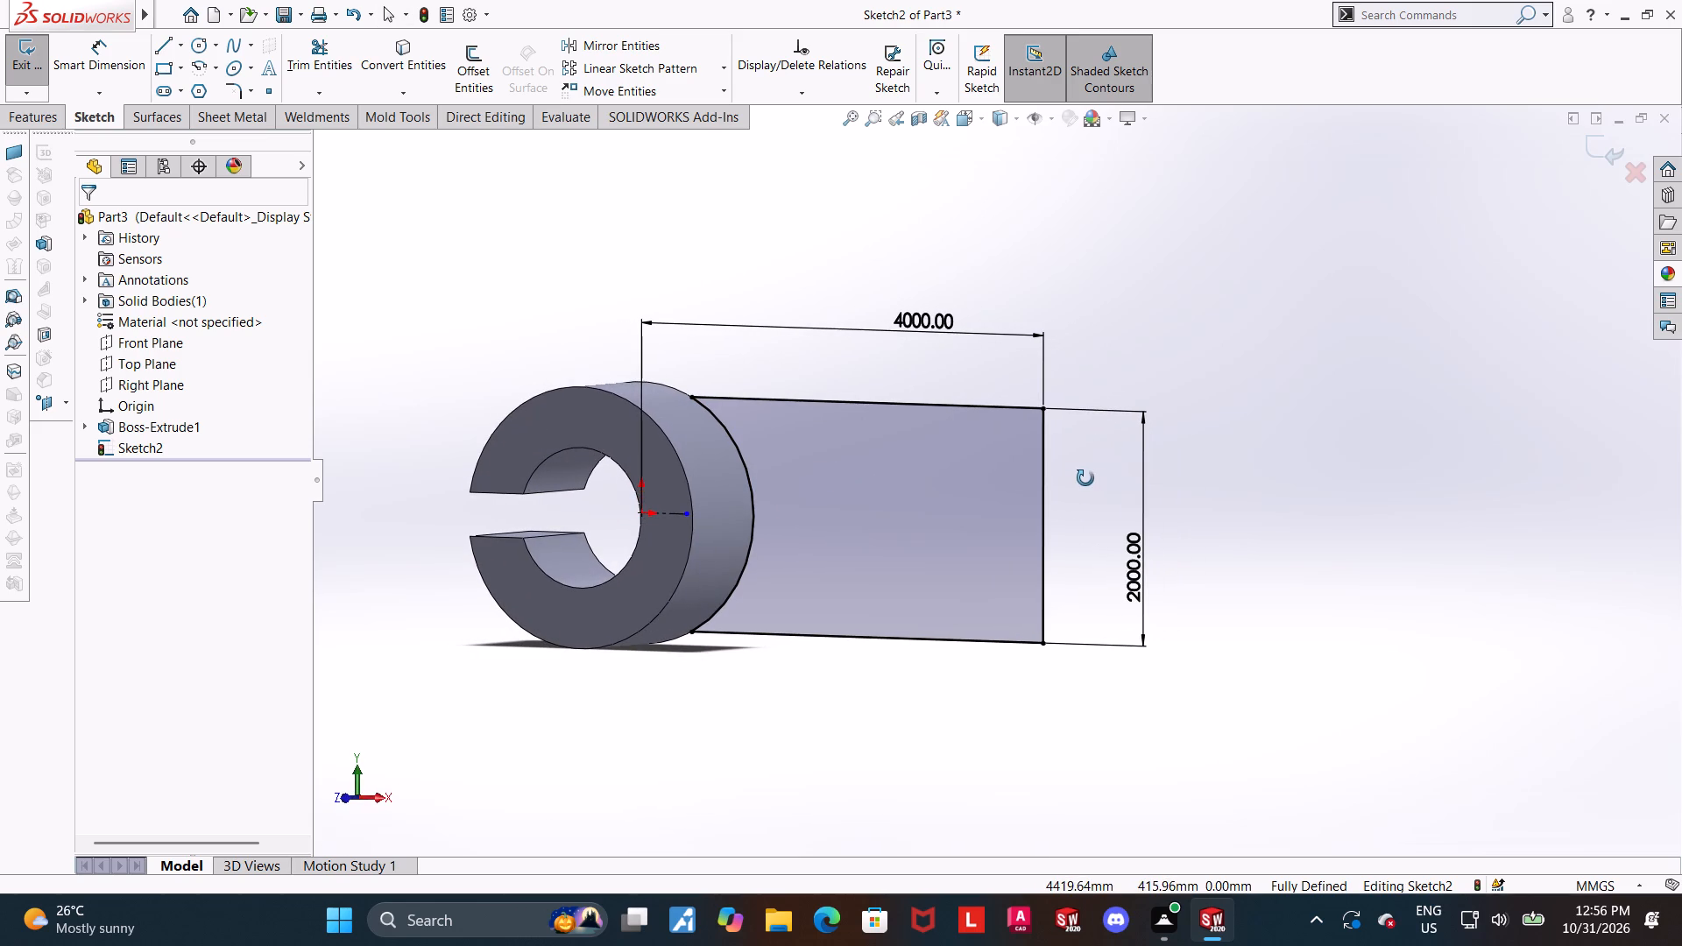
pyautogui.moveTo(1085, 478); pyautogui.dragTo(1082, 477, button='middle')
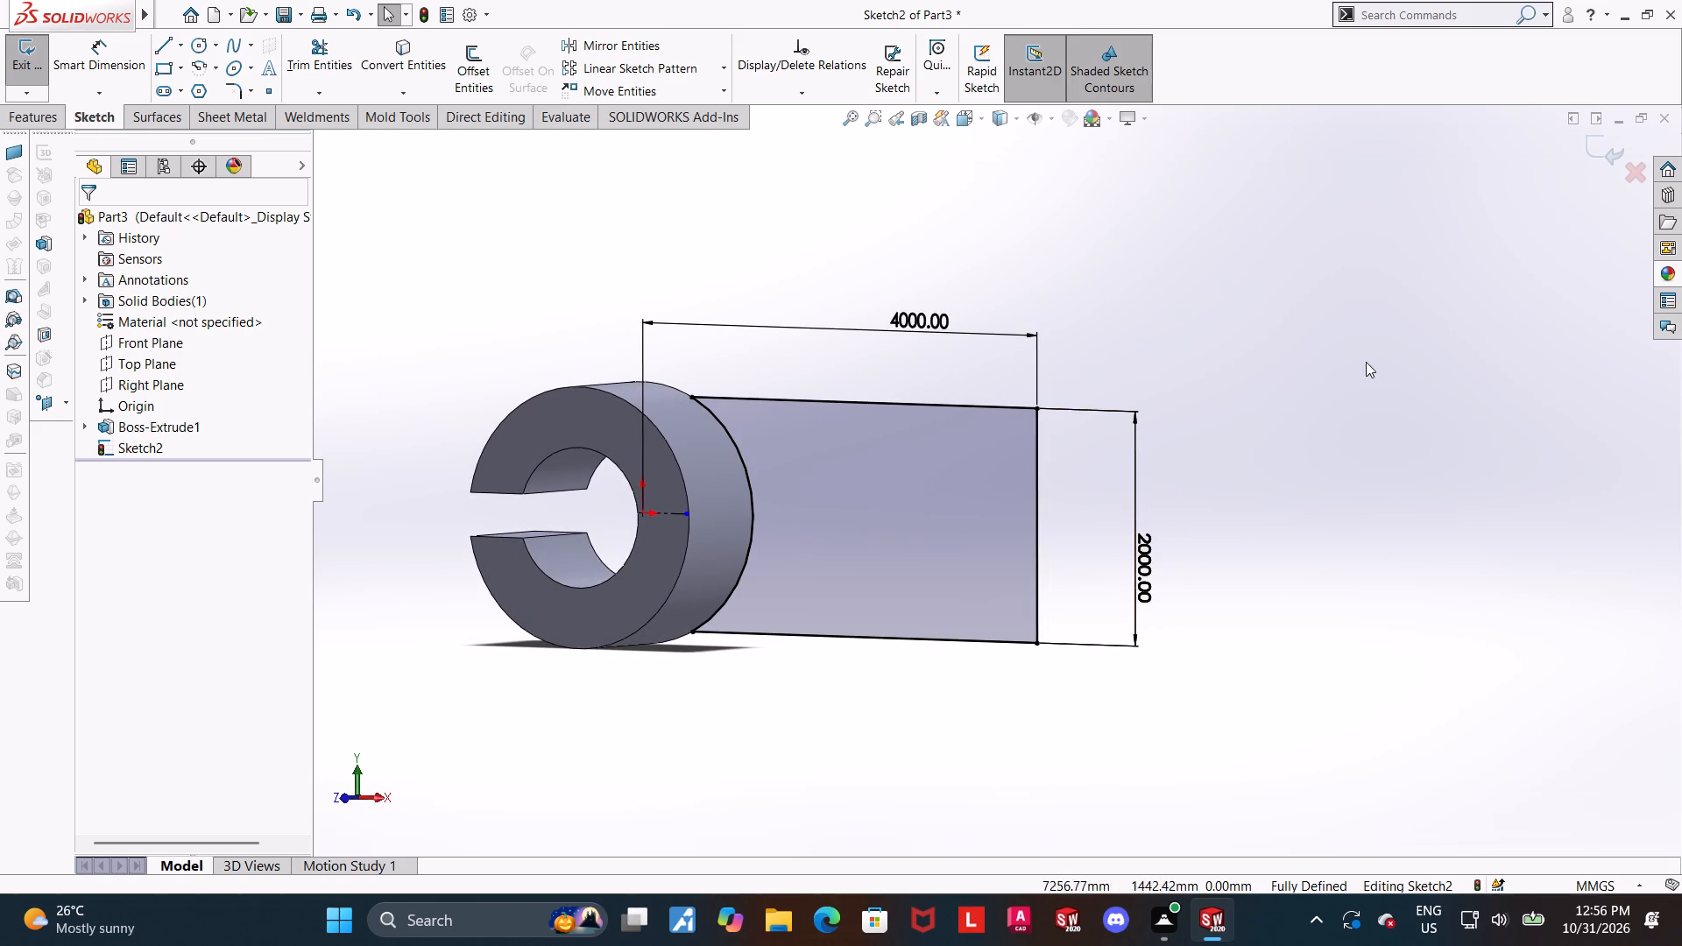
pyautogui.click(1595, 156)
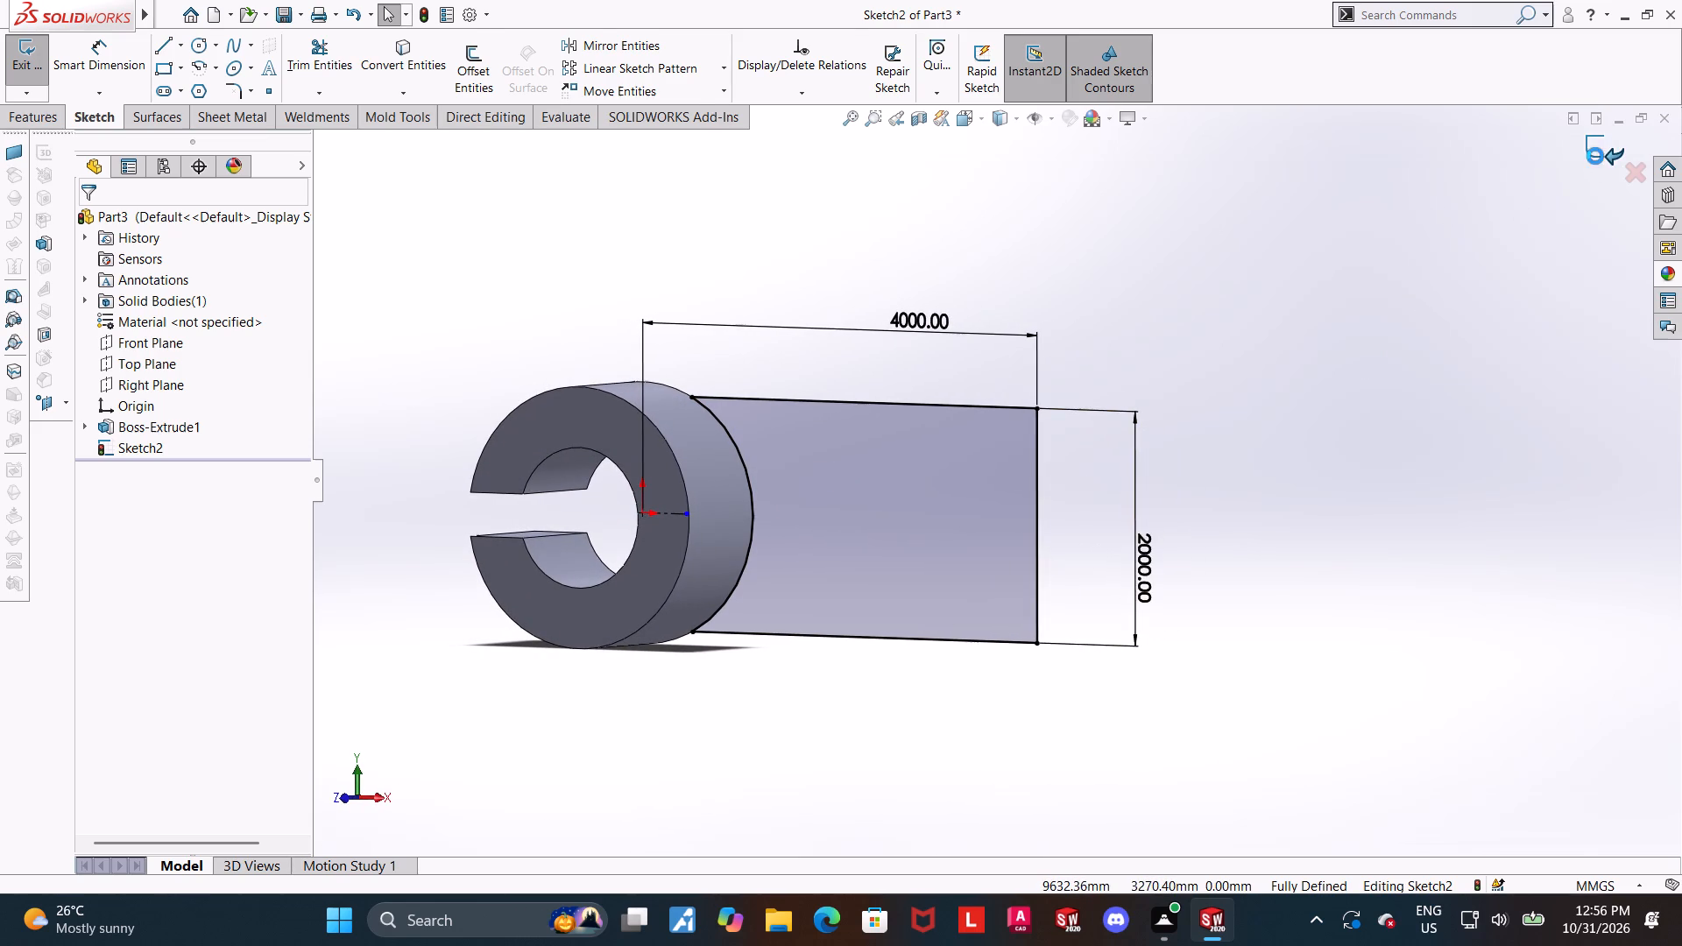
pyautogui.moveTo(1375, 324); pyautogui.dragTo(1340, 345, button='middle')
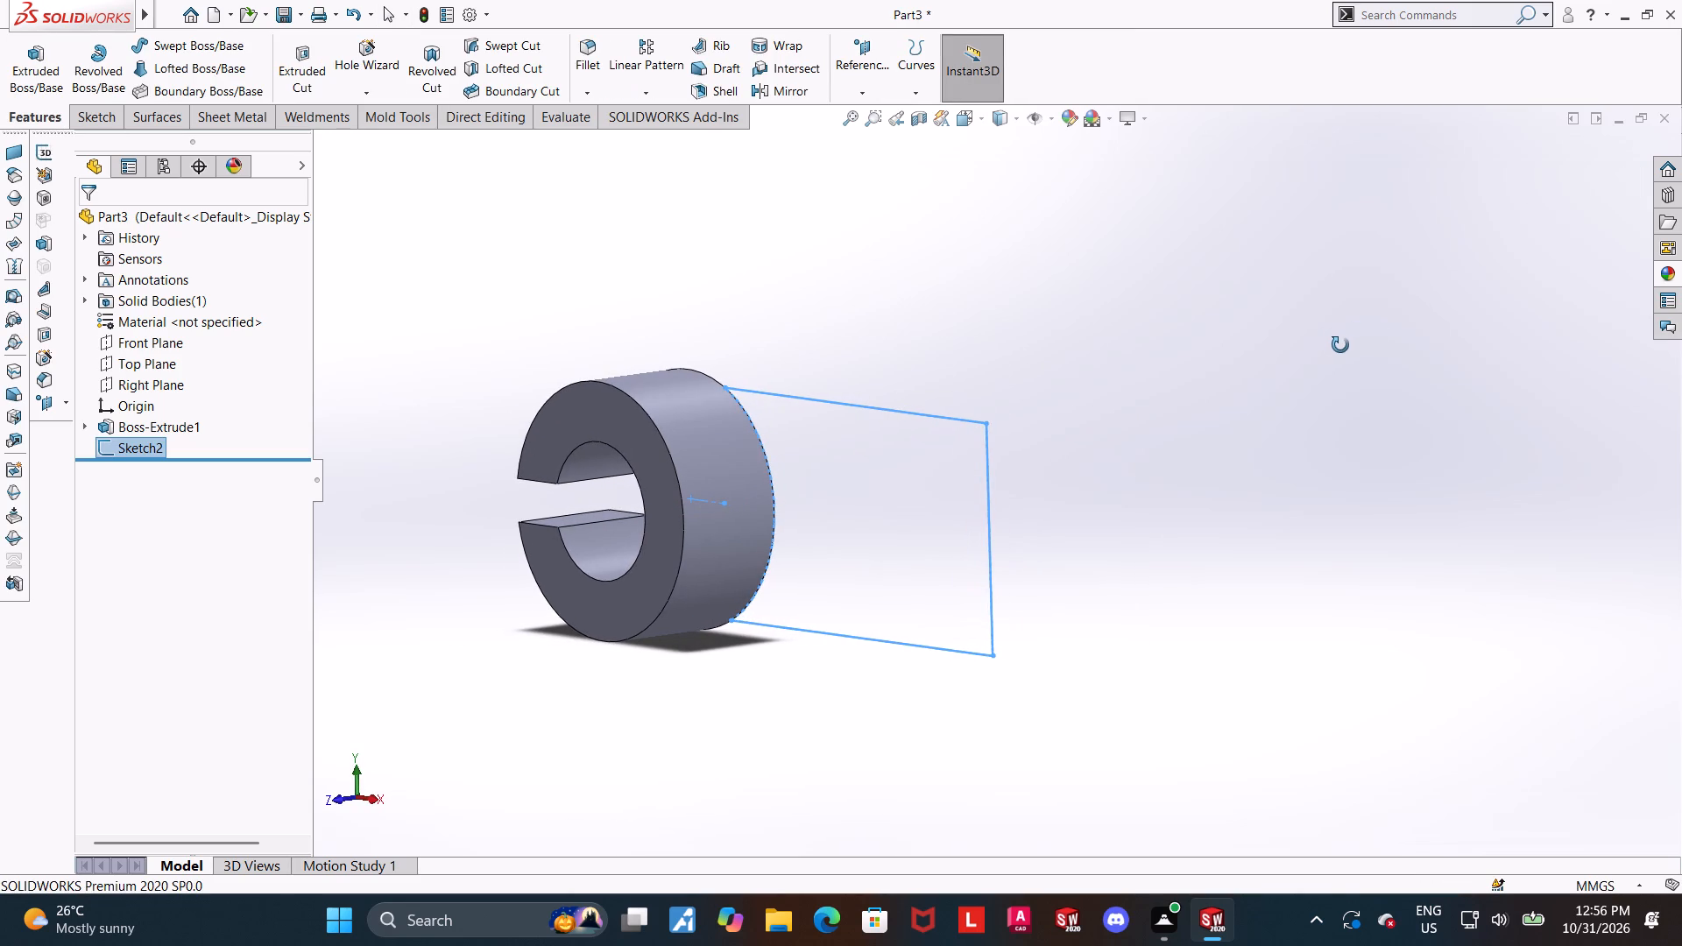
pyautogui.moveTo(1340, 345); pyautogui.dragTo(1339, 345, button='middle')
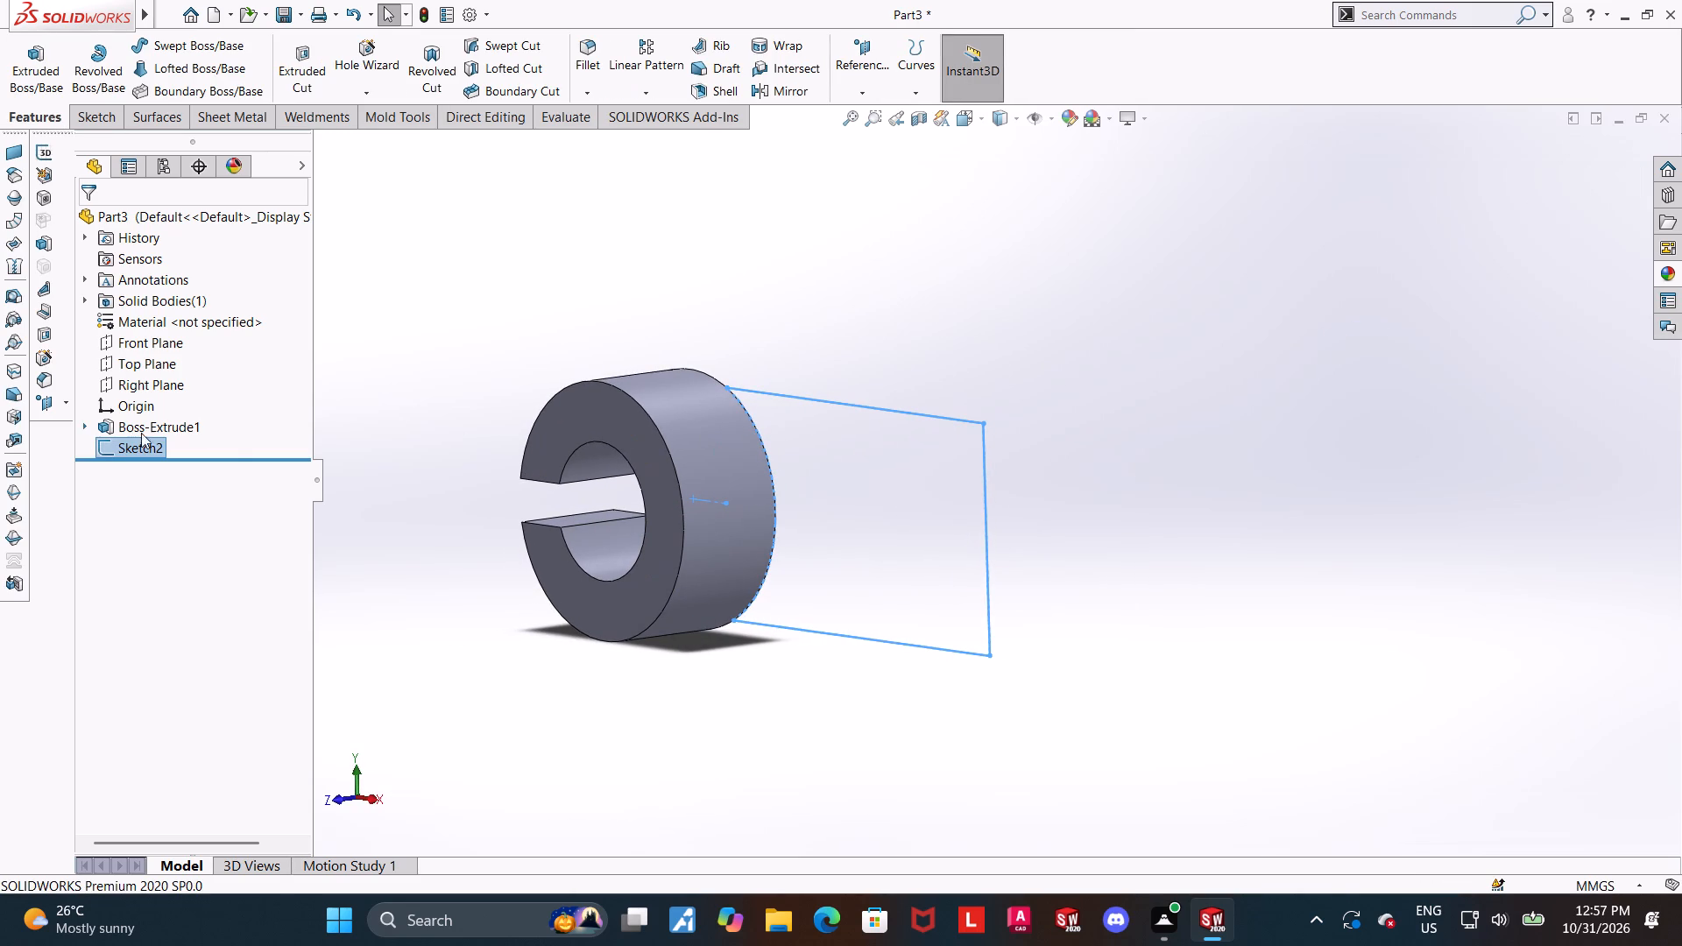
pyautogui.click(35, 51)
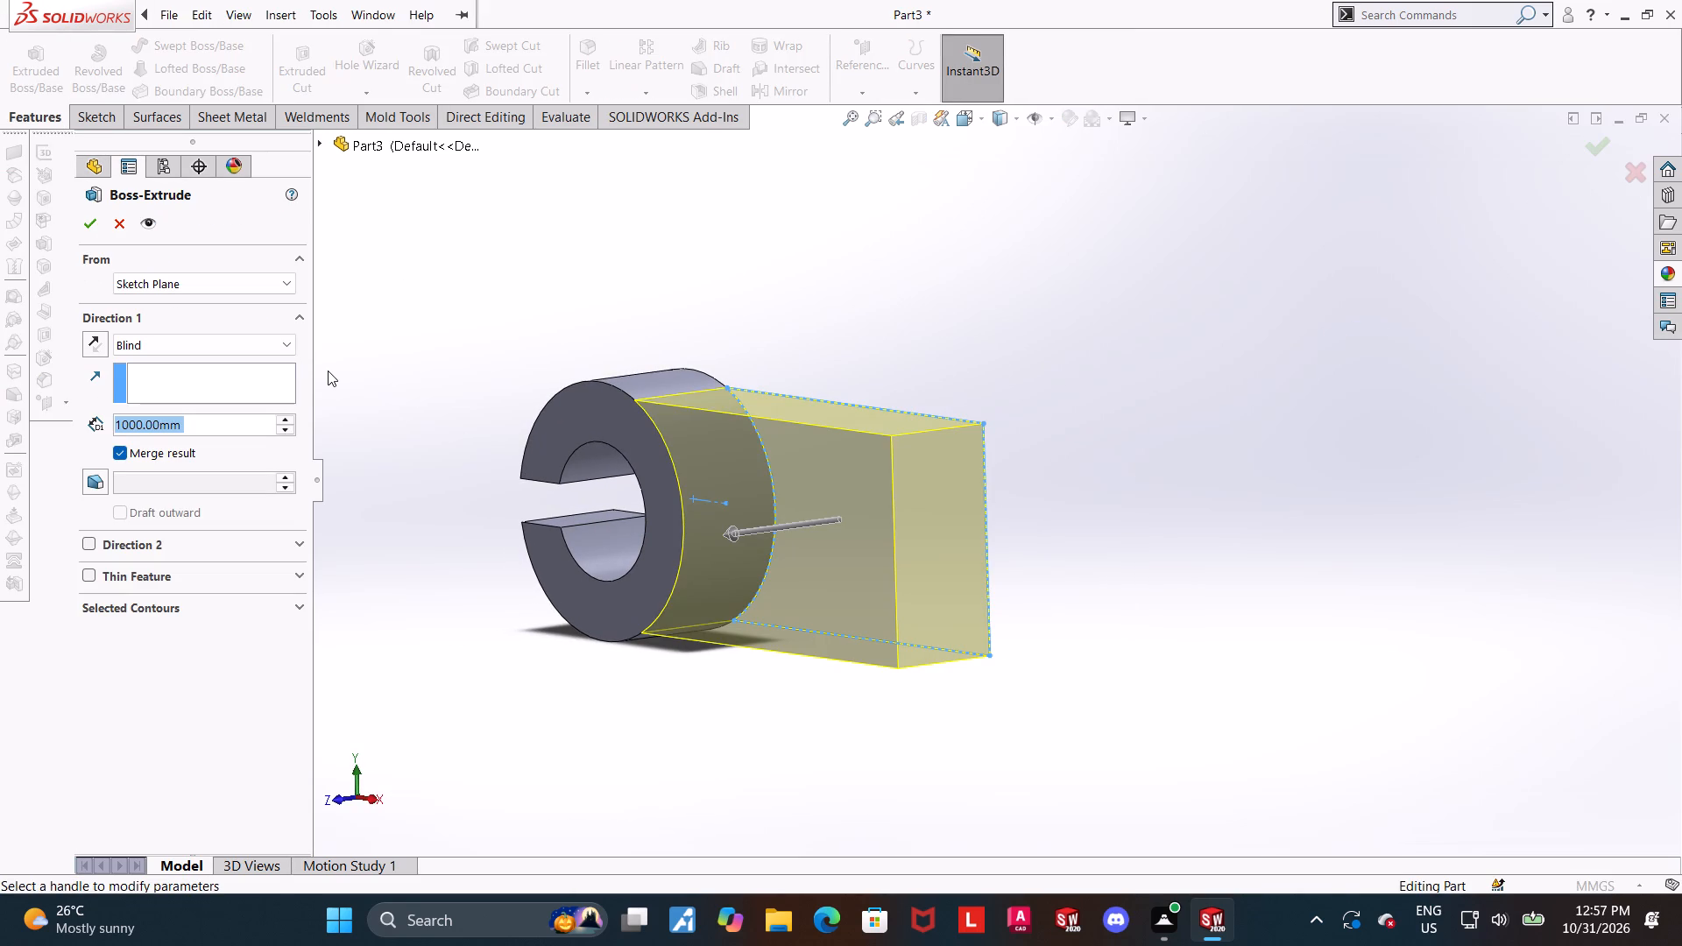
pyautogui.write('750')
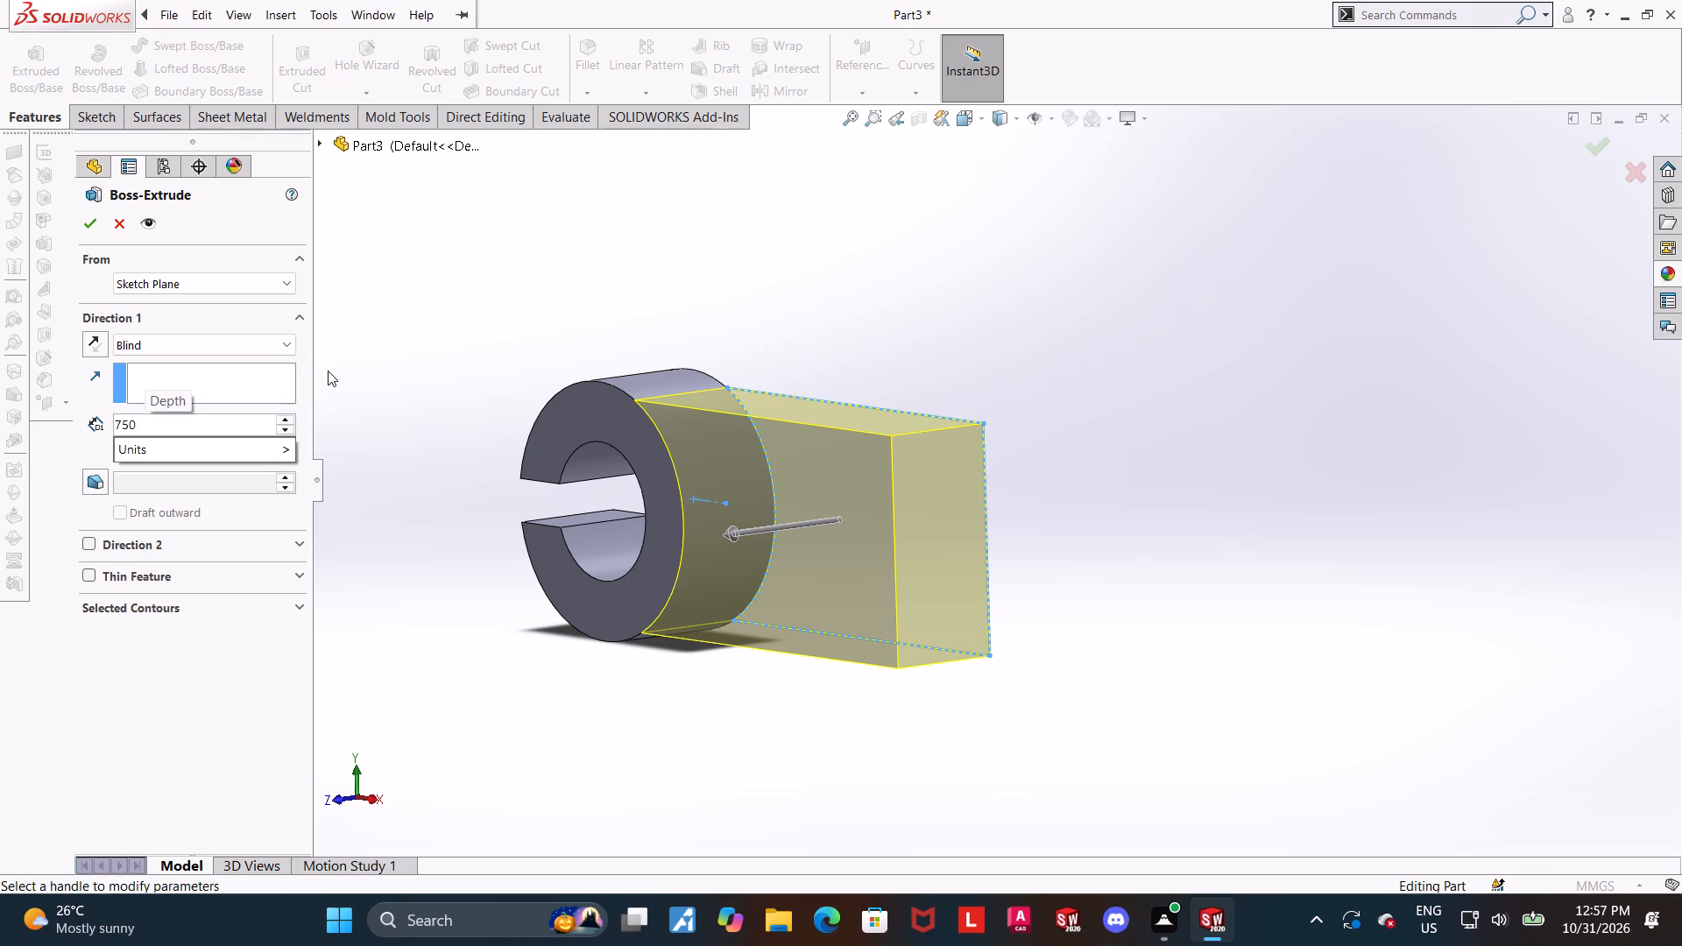
pyautogui.press('Return')
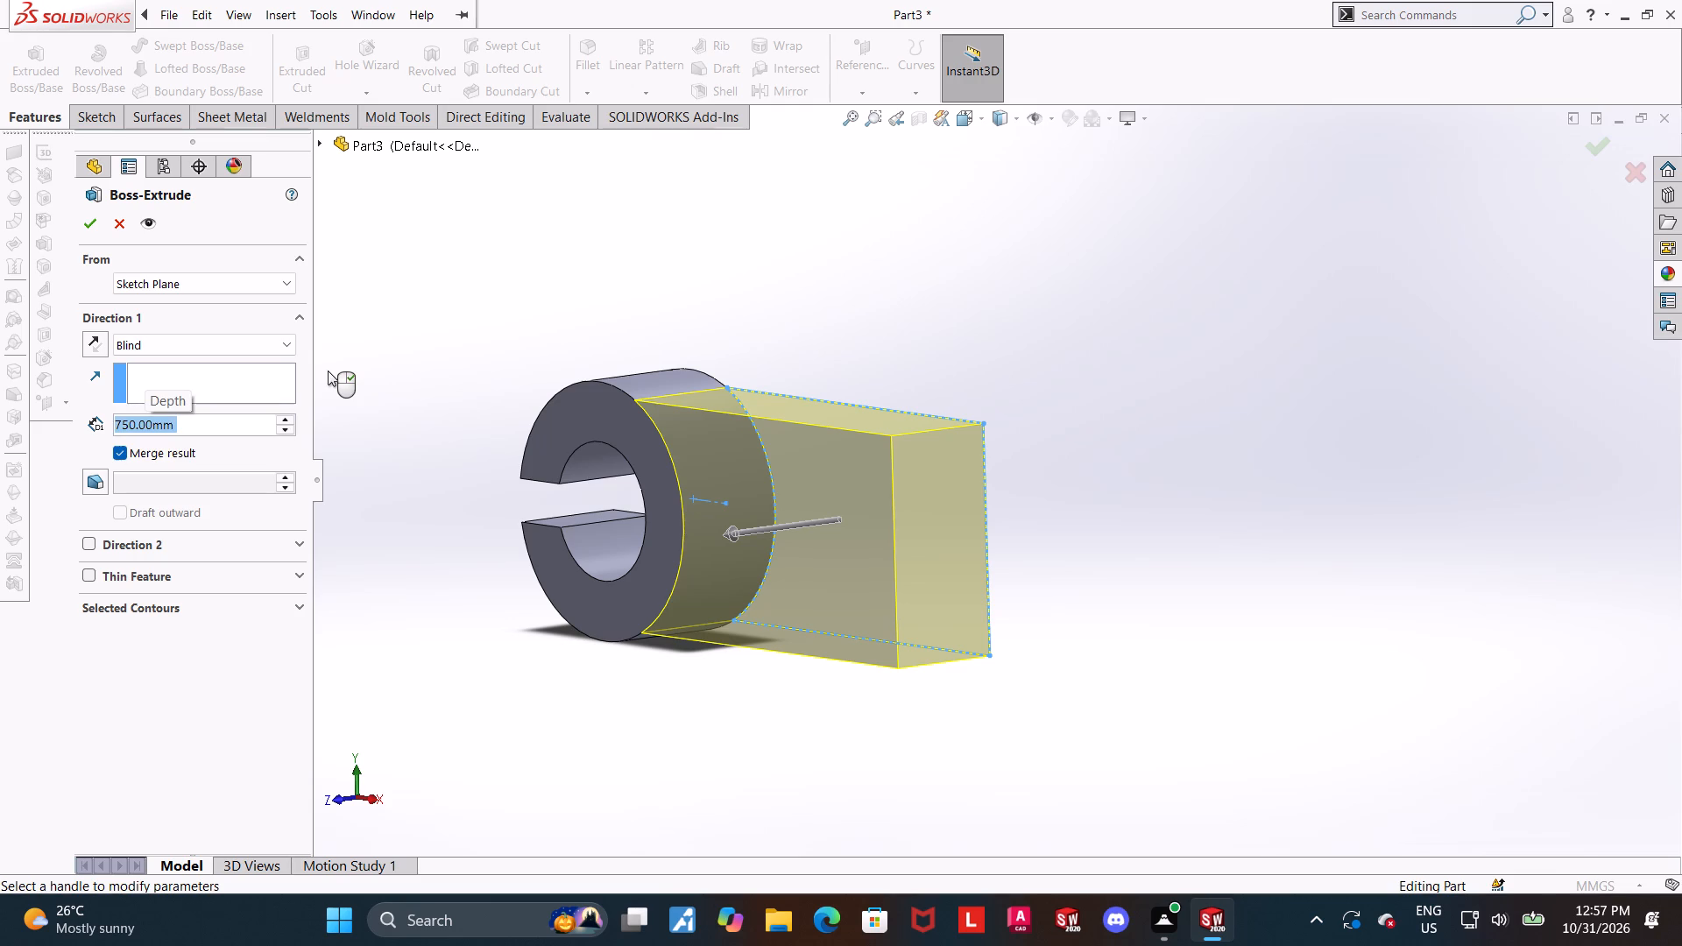
pyautogui.click(87, 219)
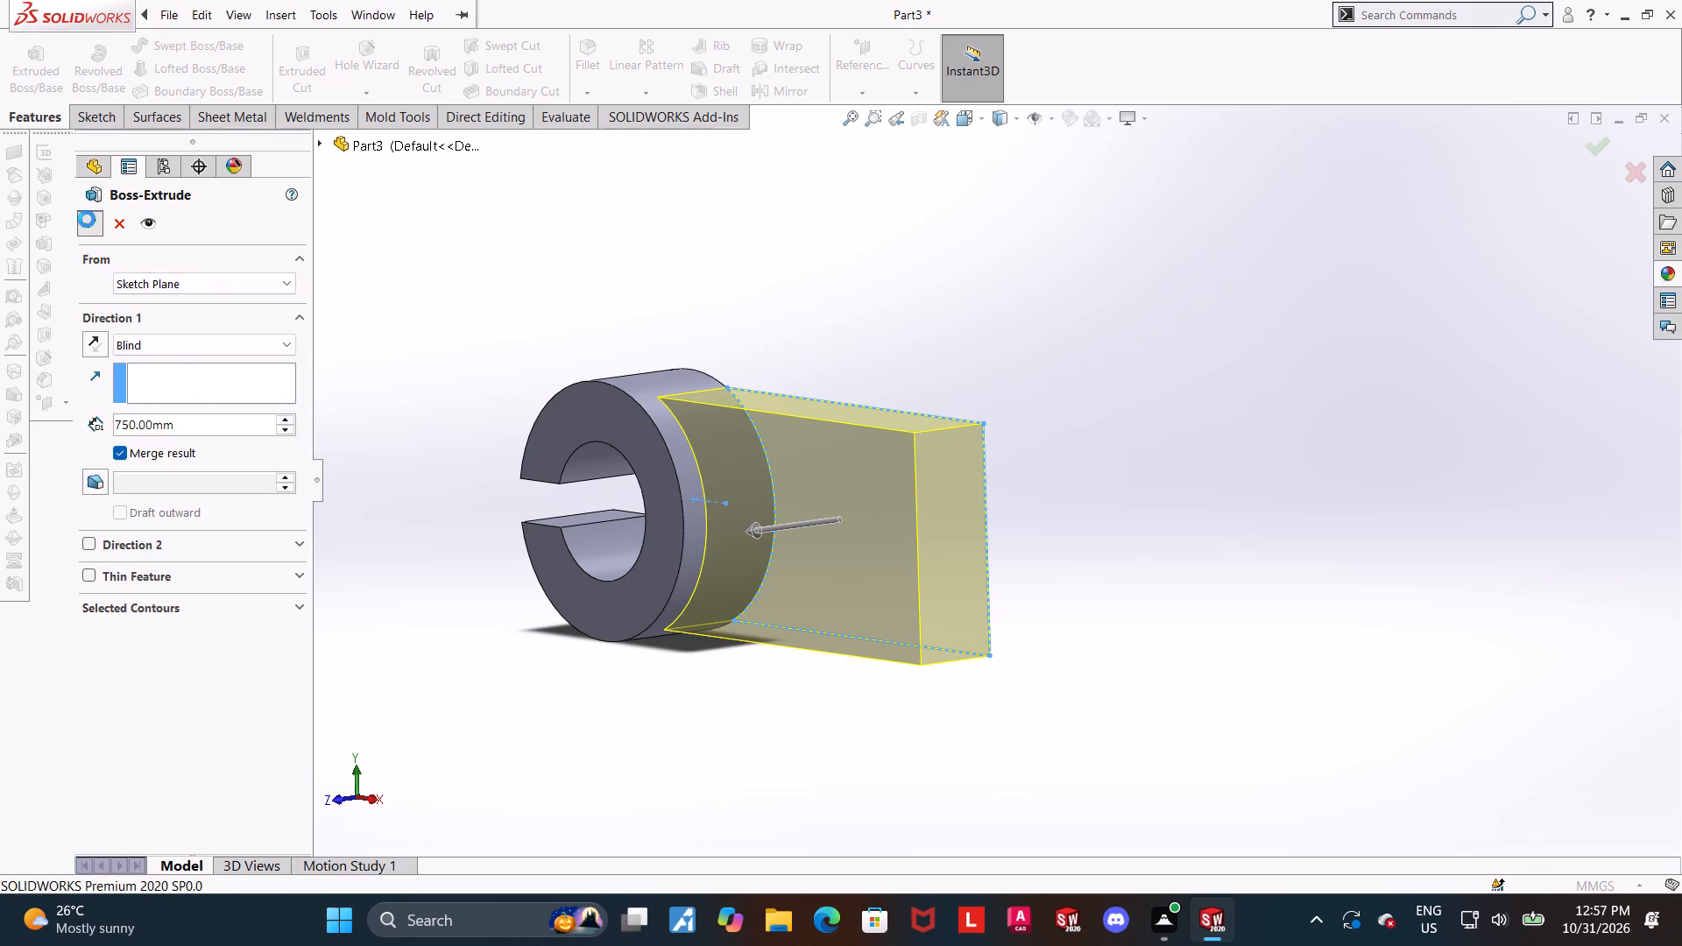
pyautogui.click(1391, 512)
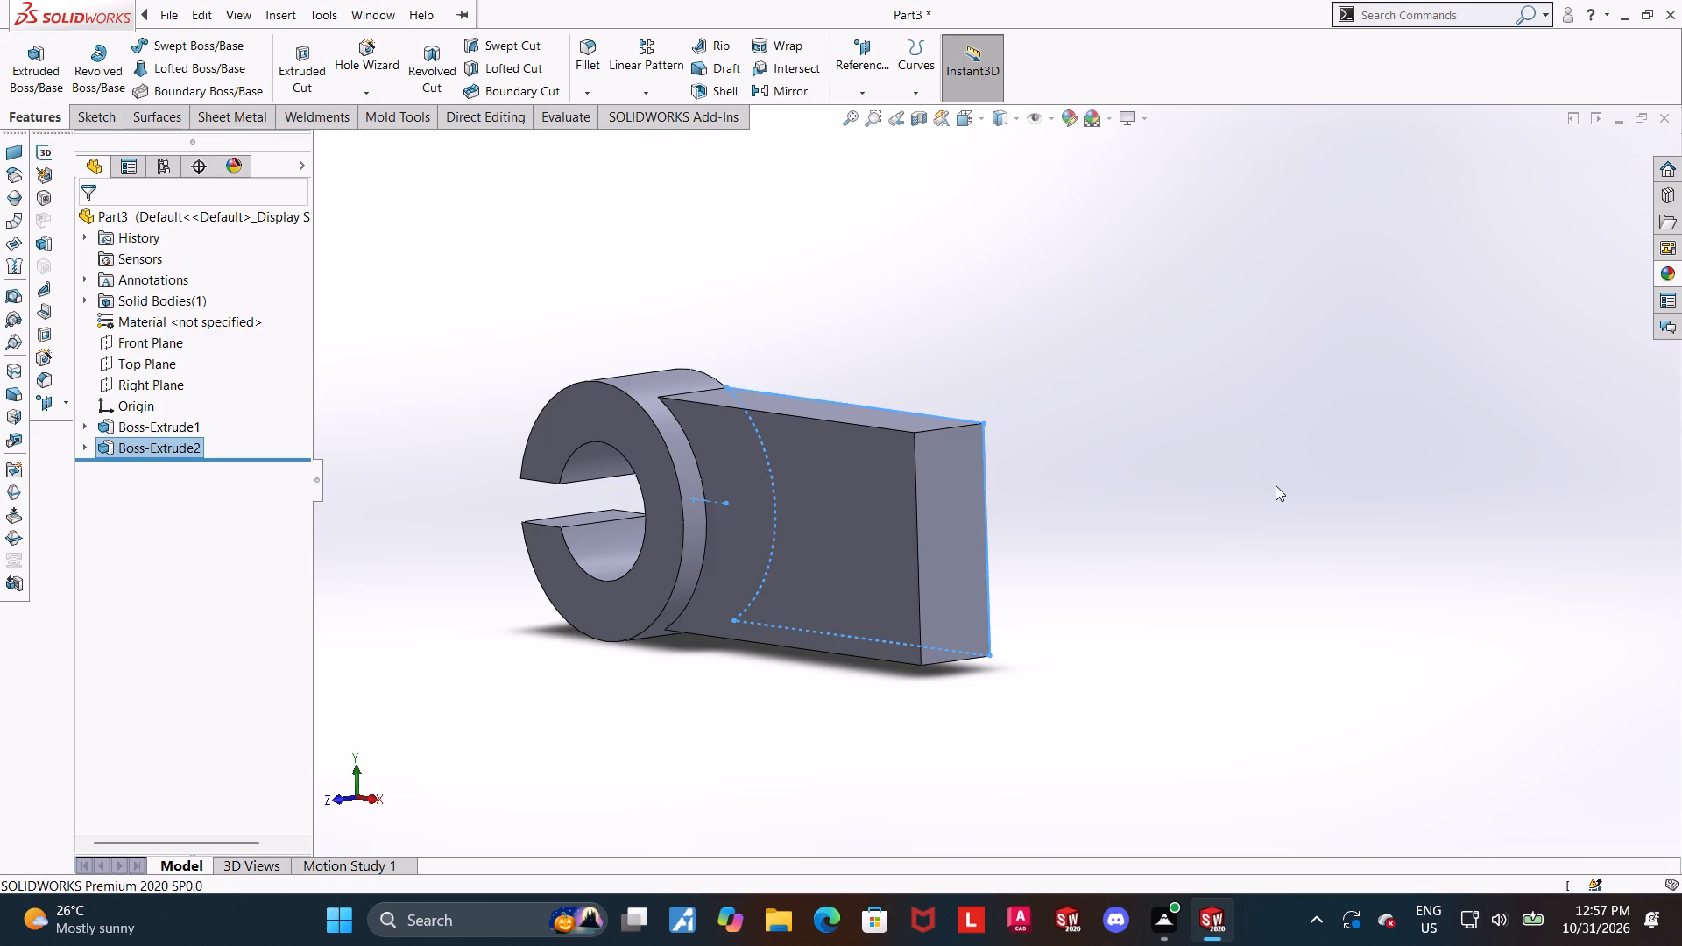
# Open a new sketch on the Top Plane.
pyautogui.moveTo(1078, 469); pyautogui.dragTo(1087, 463, button='middle')
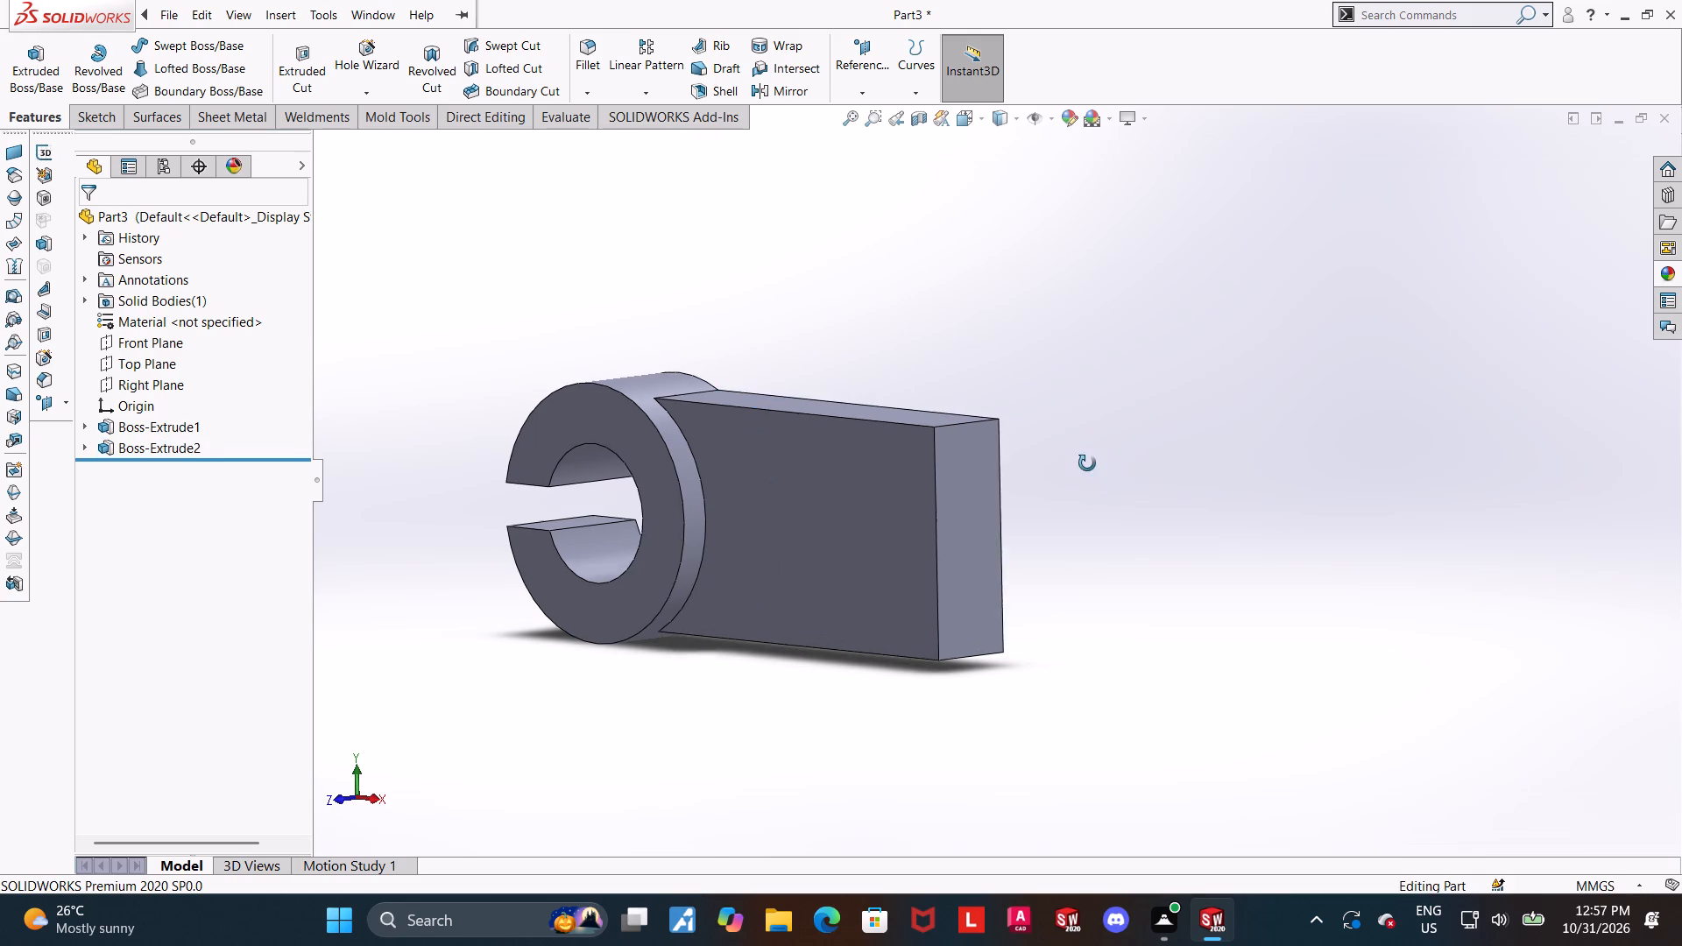
pyautogui.moveTo(1087, 463); pyautogui.dragTo(1106, 456, button='middle')
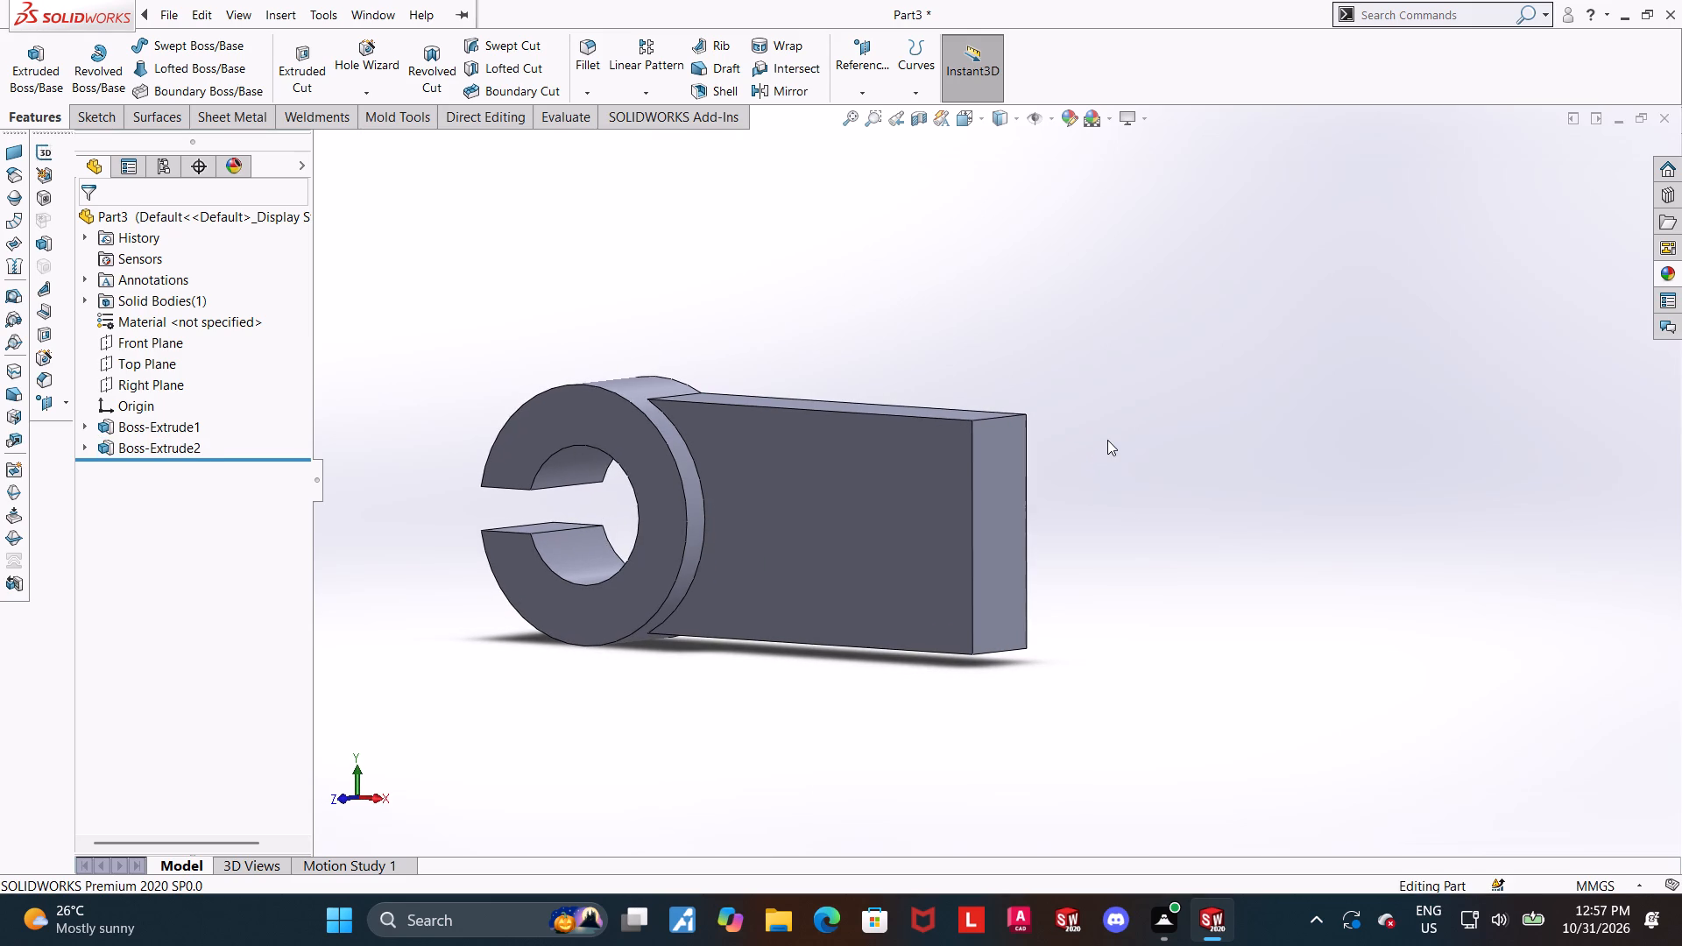
pyautogui.moveTo(1066, 300); pyautogui.dragTo(895, 484, button='middle')
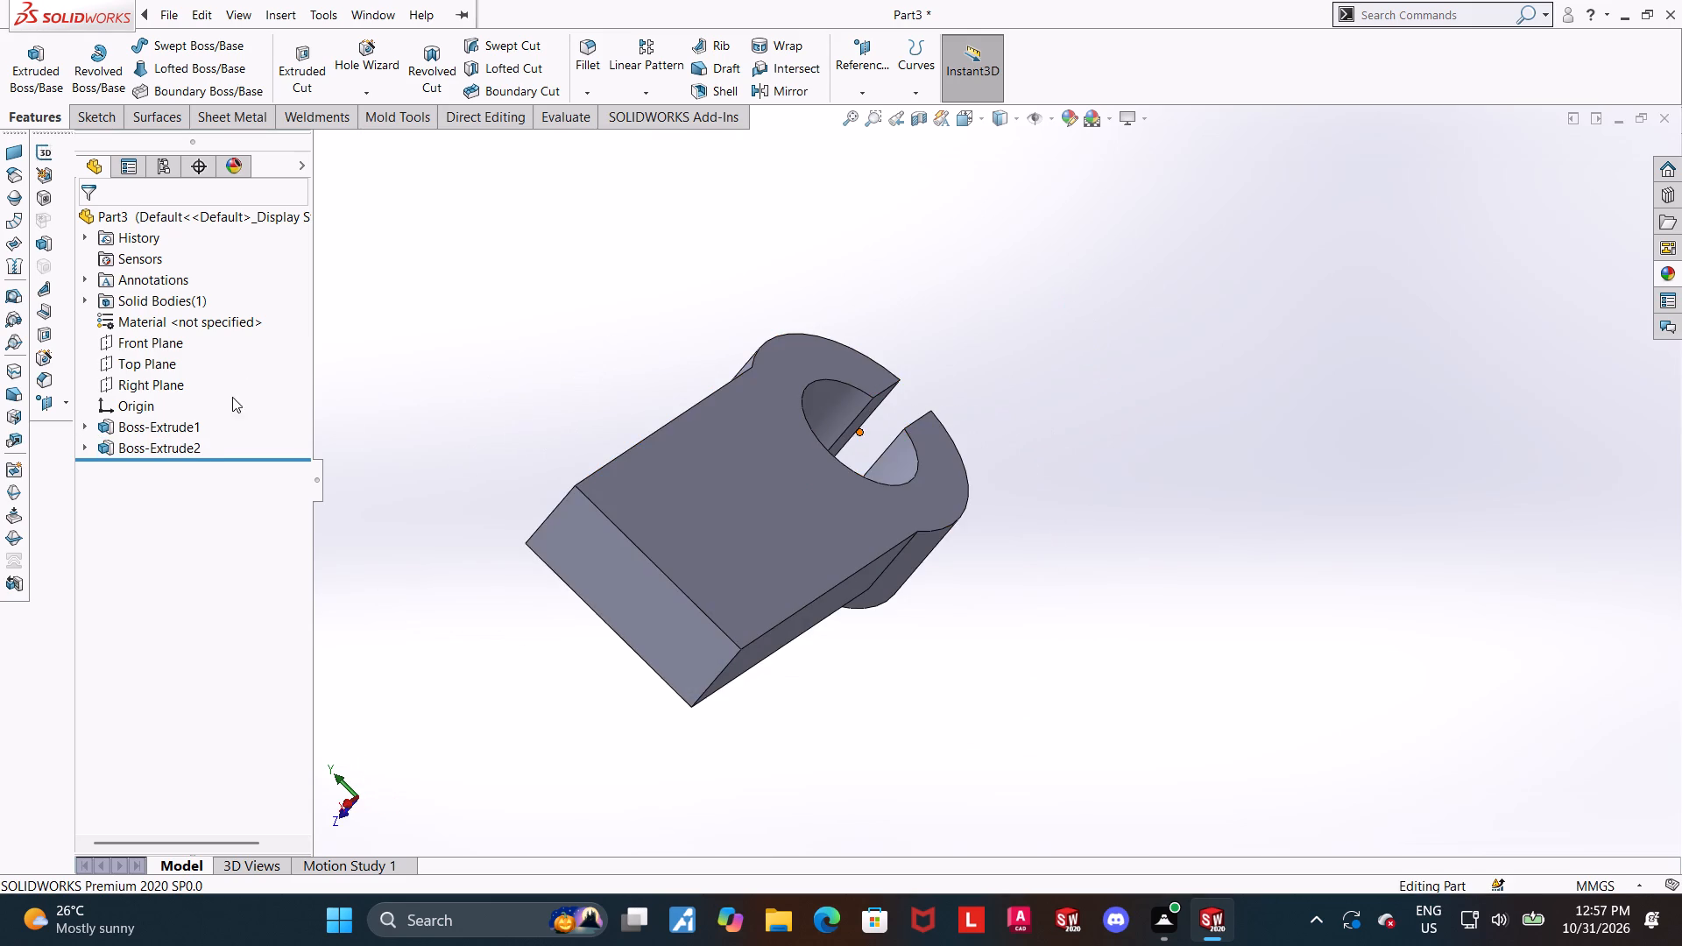
pyautogui.moveTo(584, 460); pyautogui.dragTo(855, 409, button='middle')
pyautogui.click(109, 361)
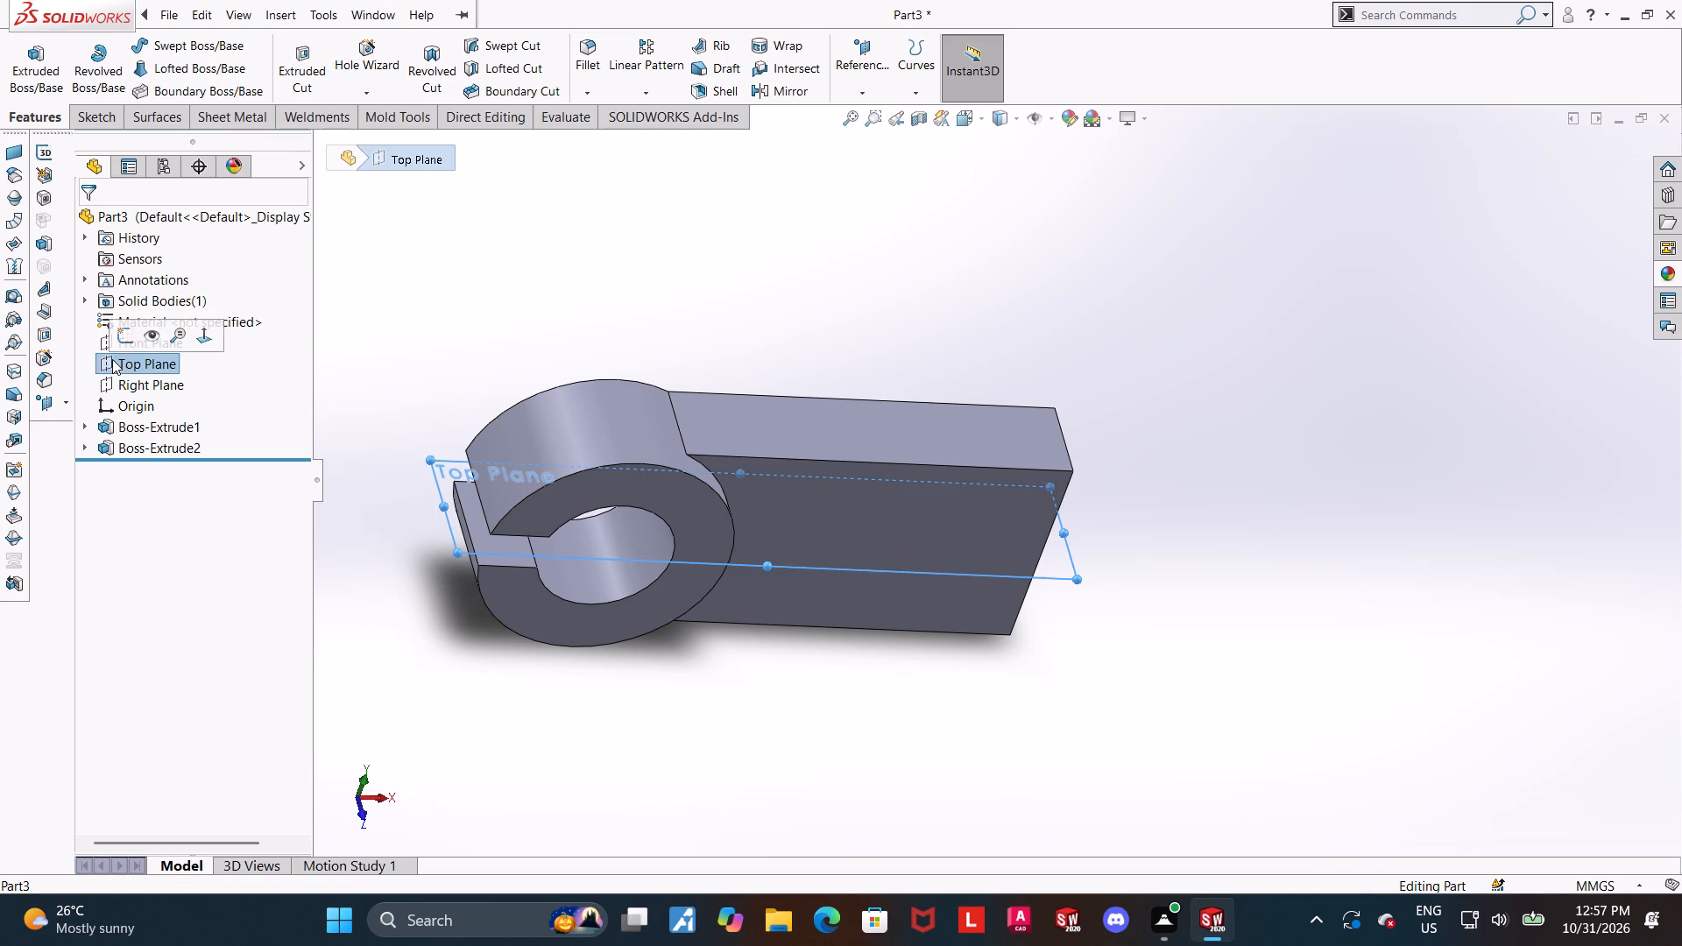
pyautogui.click(124, 335)
pyautogui.click(138, 466)
pyautogui.click(172, 439)
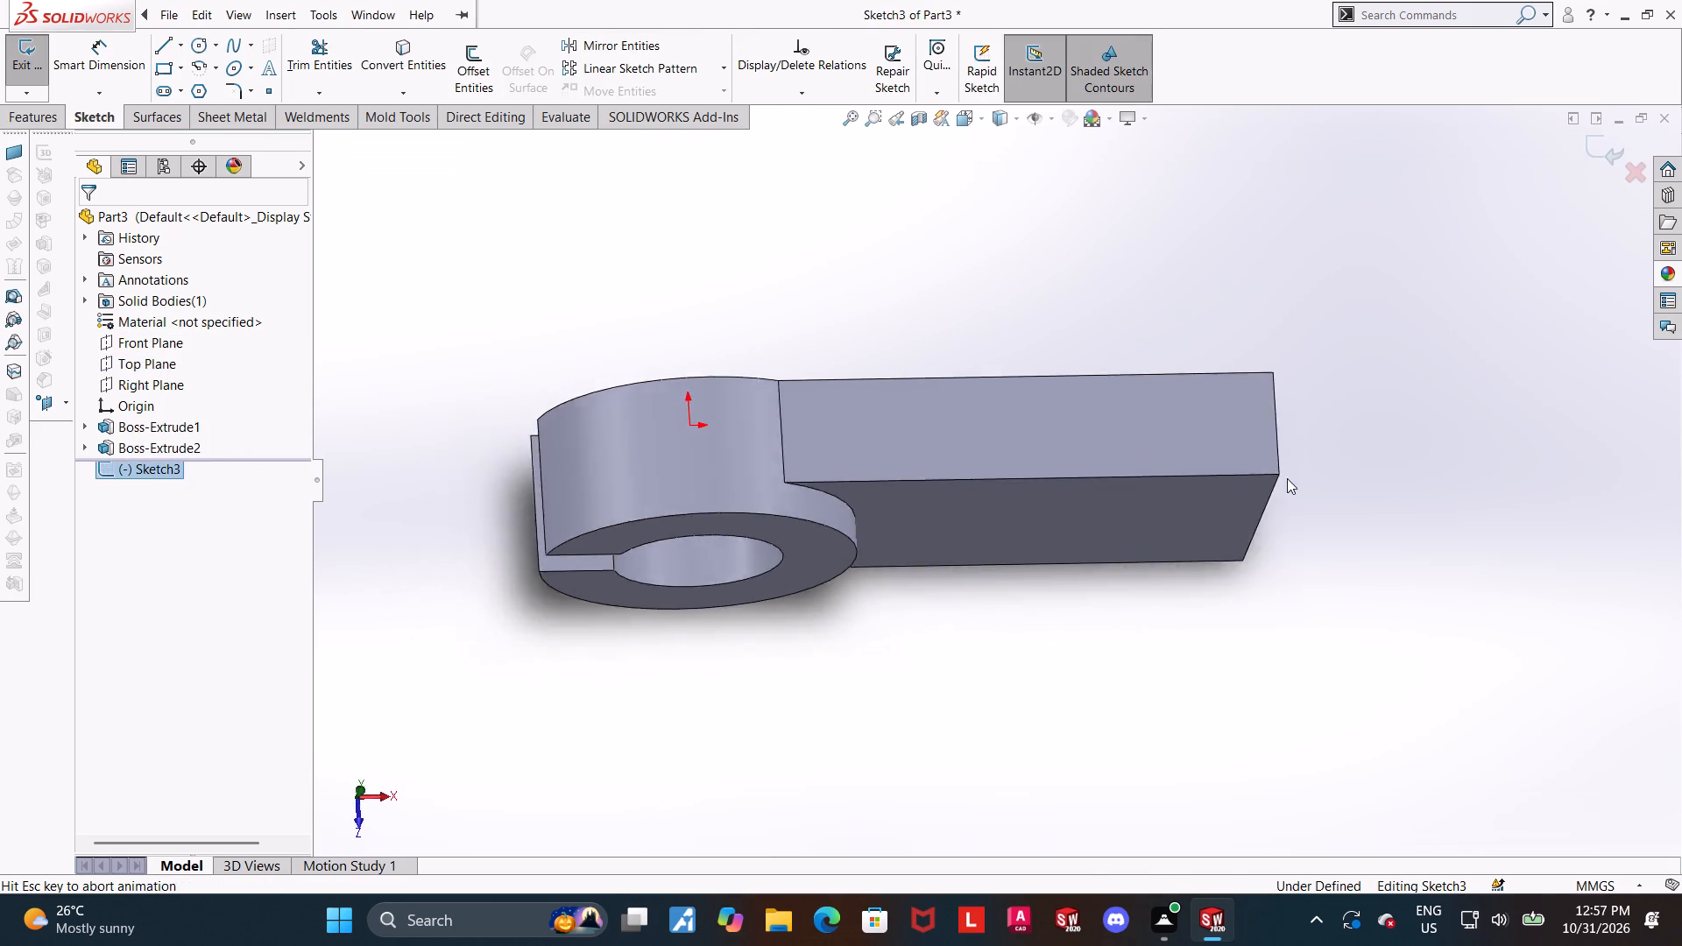
pyautogui.scroll(2, 1304, 498)
pyautogui.scroll(-1, 1421, 474)
pyautogui.scroll(-1, 1100, 410)
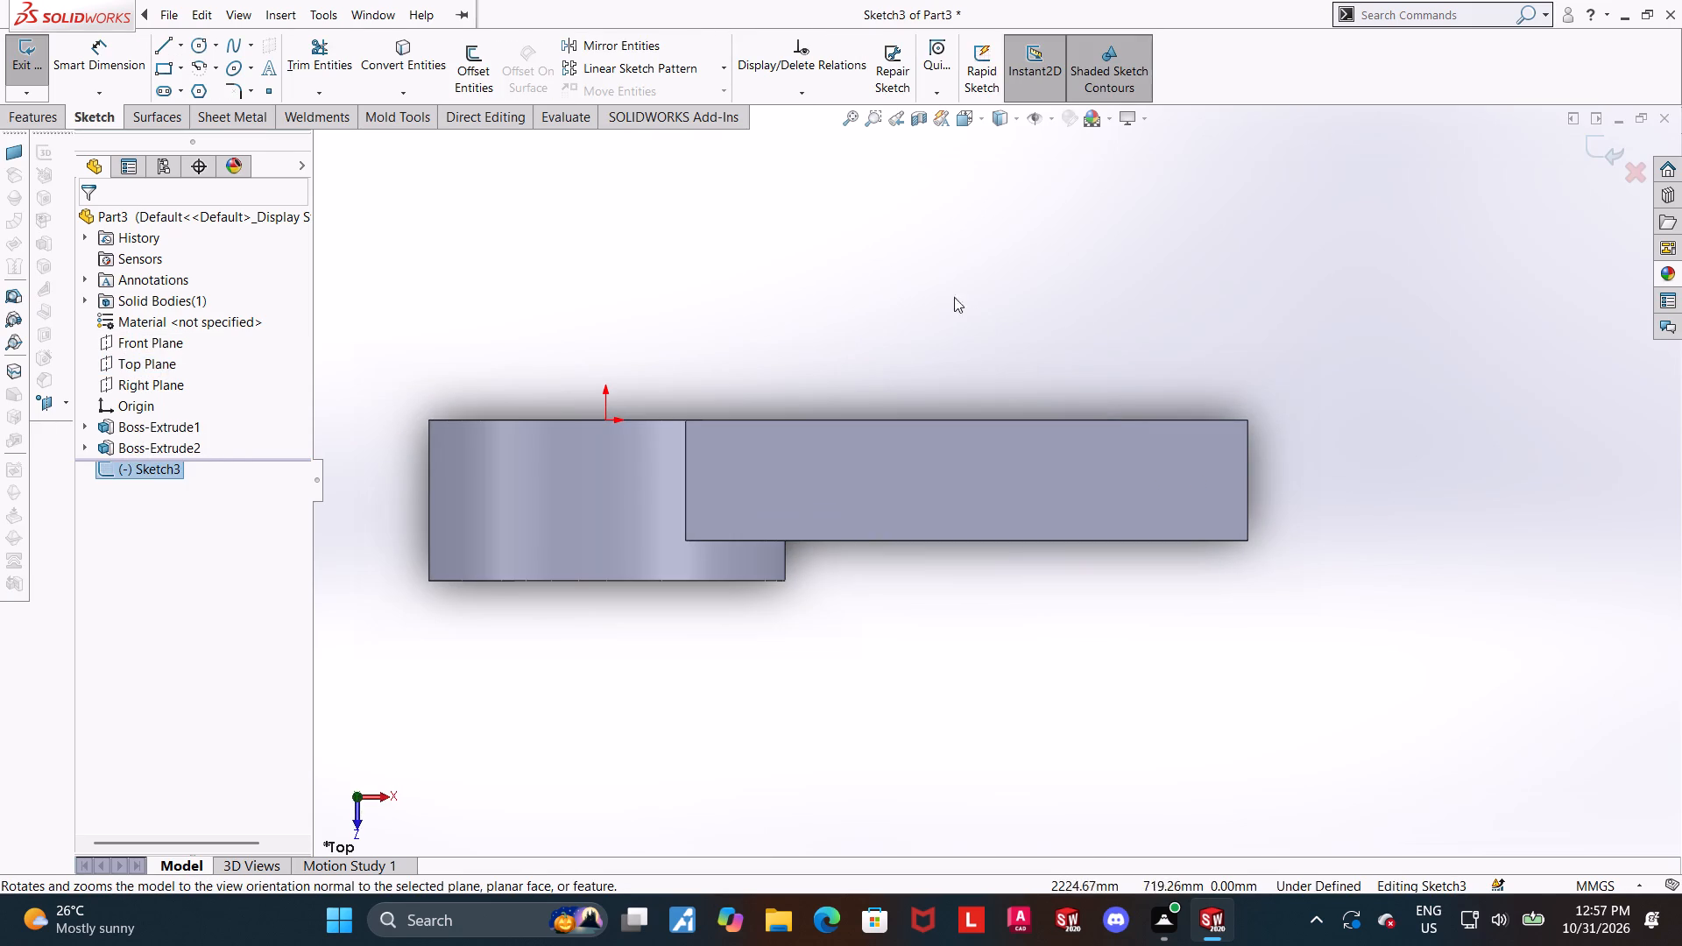
# Sketch a closed profile against the arm's end and 750 mm deep face: horizontal line, tangent arc of about 577 mm radius, and two closing lines.
pyautogui.click(170, 42)
pyautogui.click(1245, 472)
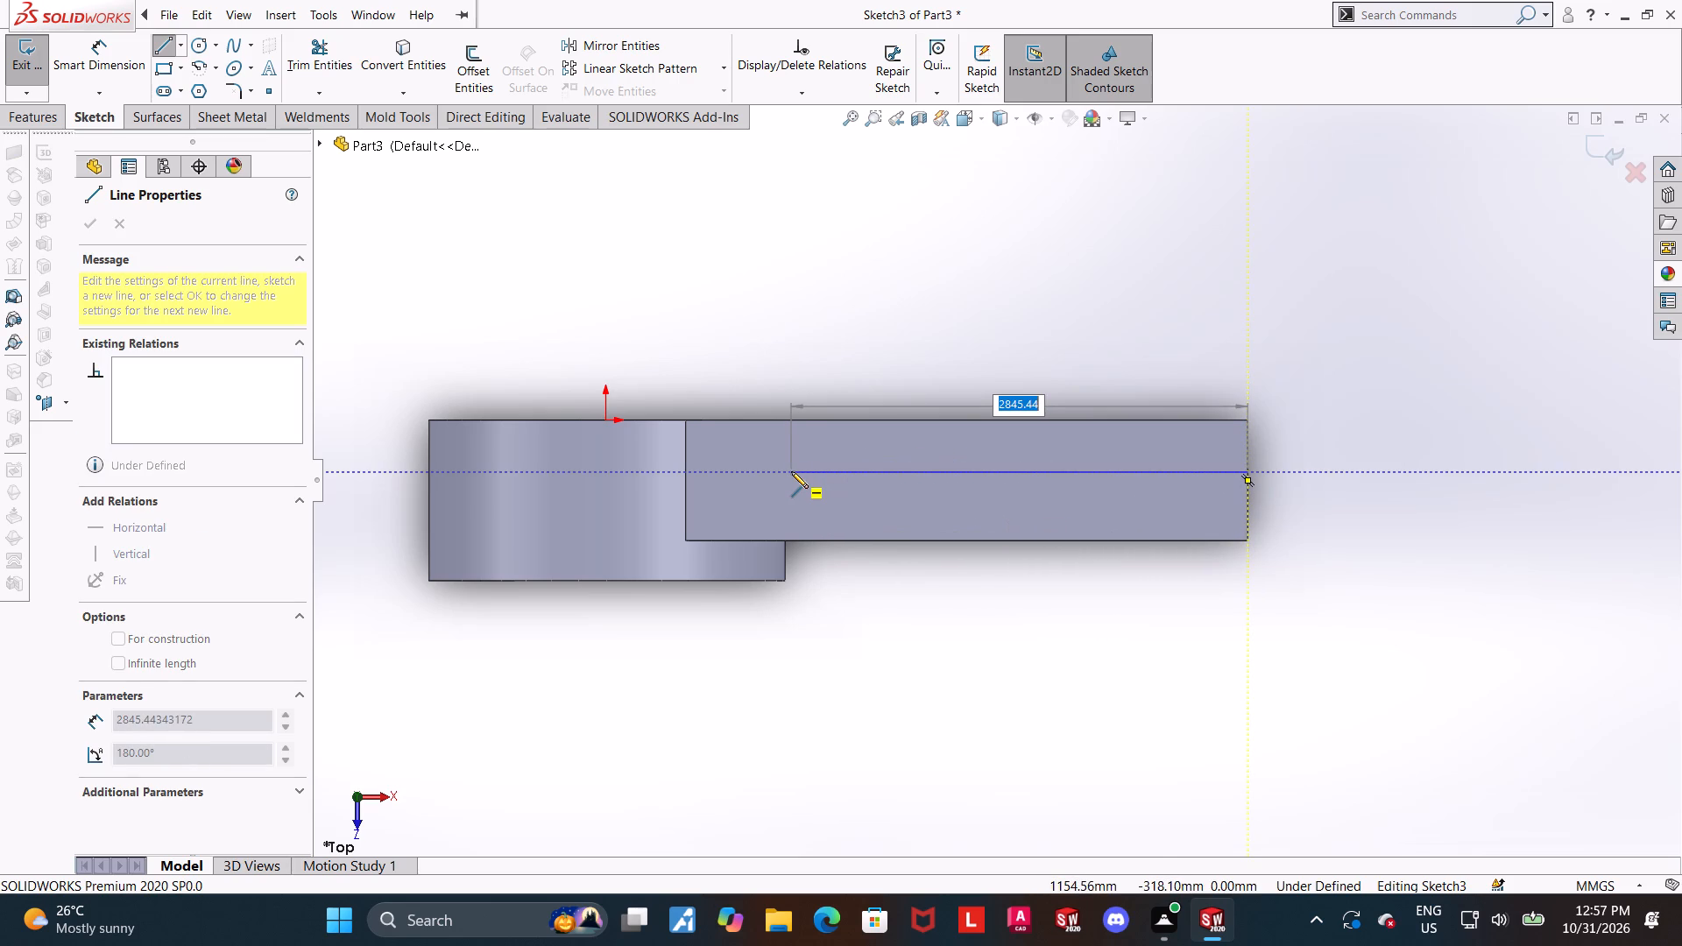
pyautogui.click(852, 471)
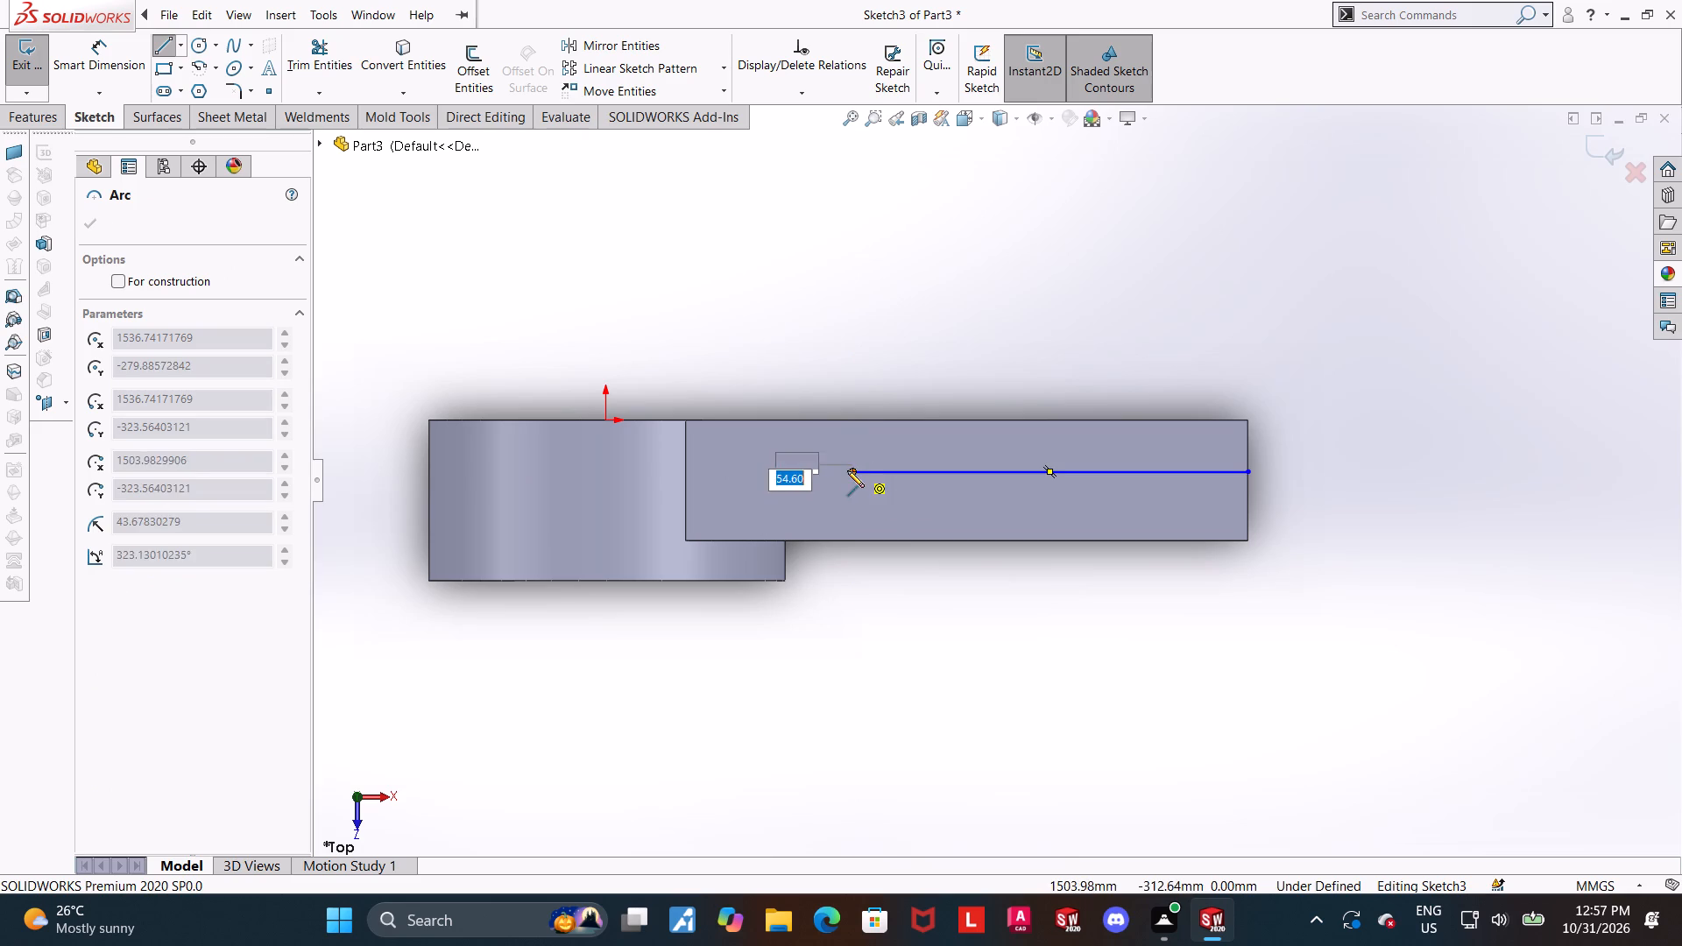
pyautogui.click(763, 540)
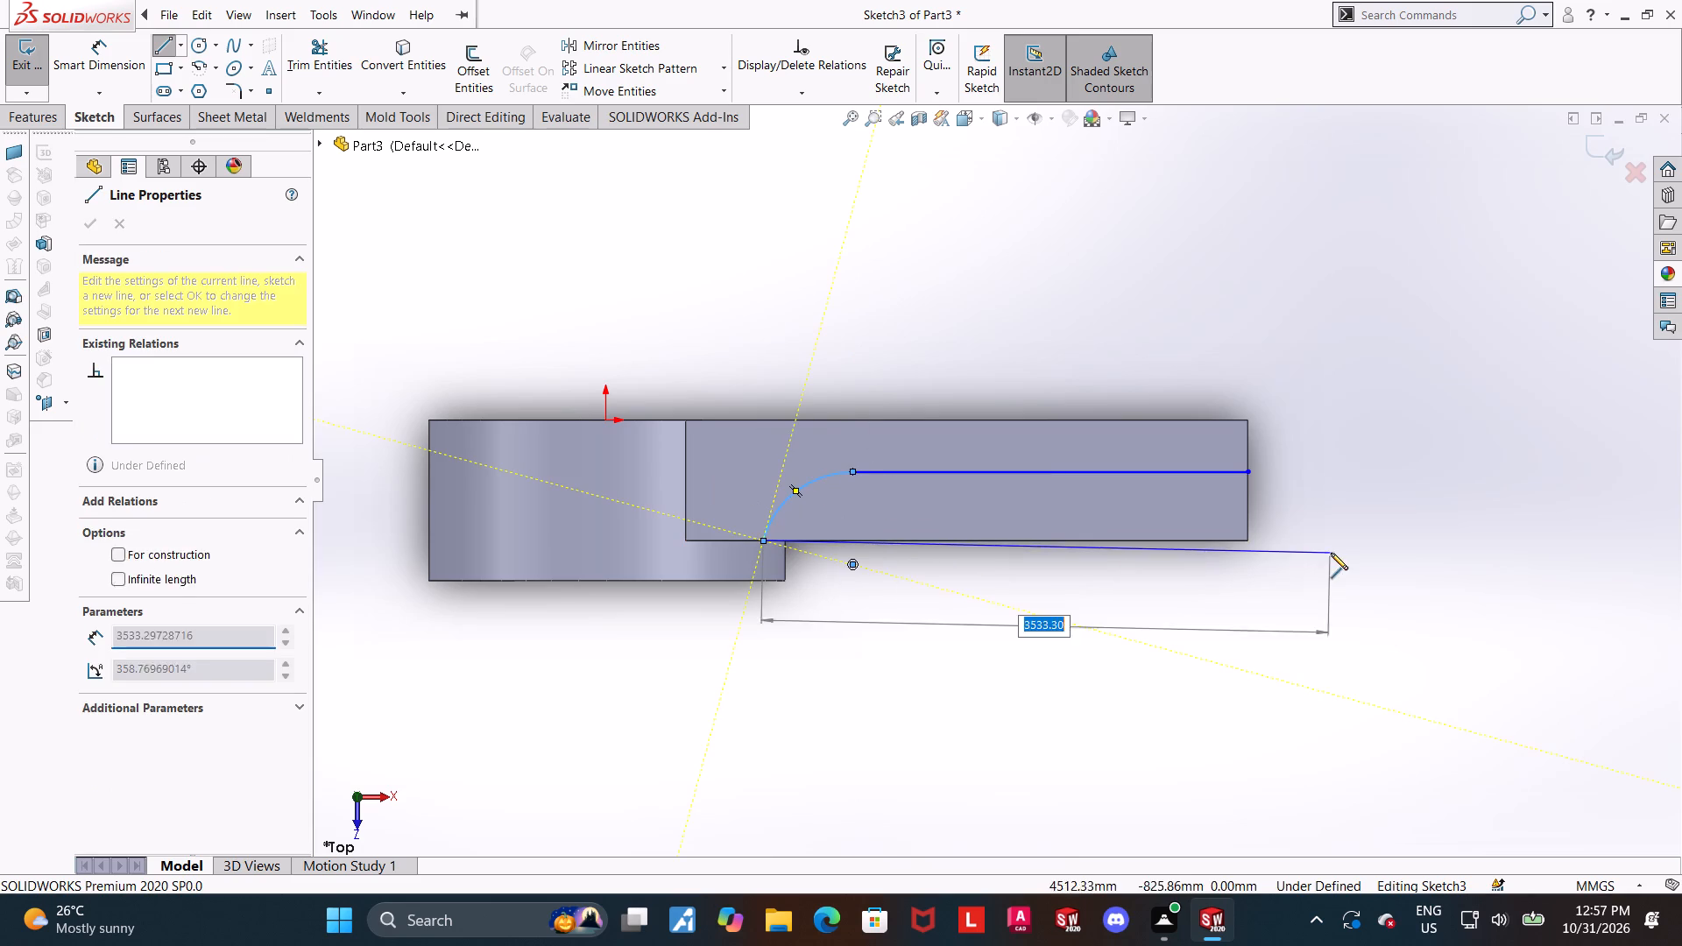
pyautogui.click(1249, 538)
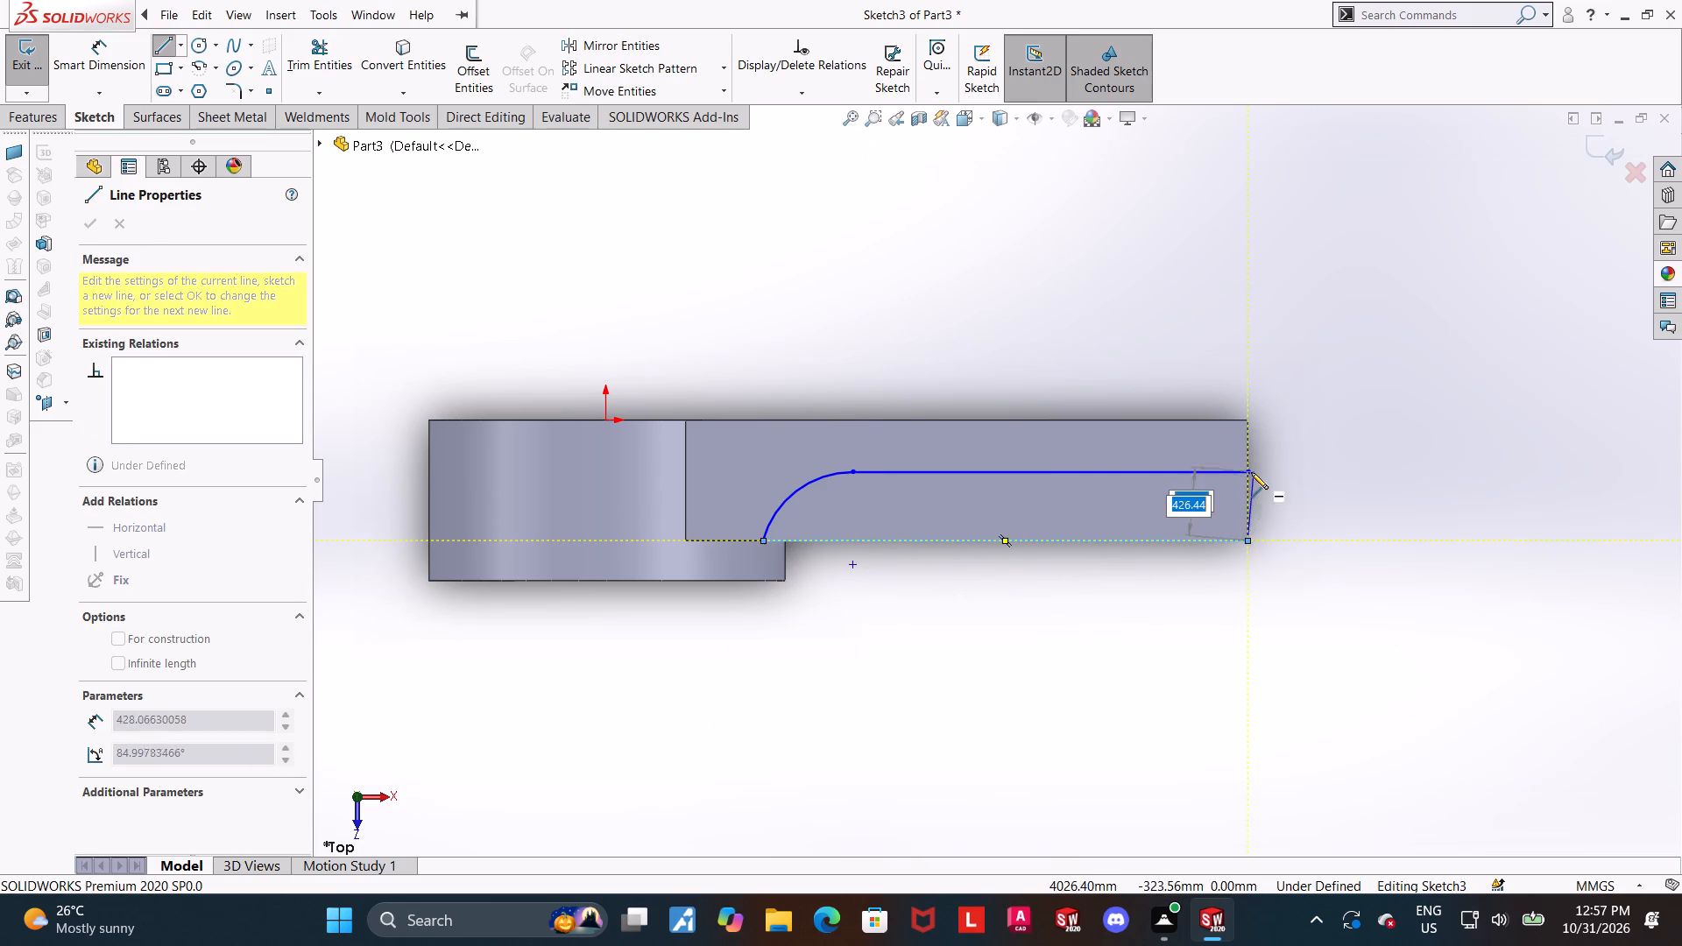
pyautogui.click(1251, 472)
pyautogui.press('Escape')
pyautogui.press('Escape')
pyautogui.press('Escape')
# Dimension the profile's tangent arc with a radius of 500 mm.
pyautogui.click(86, 56)
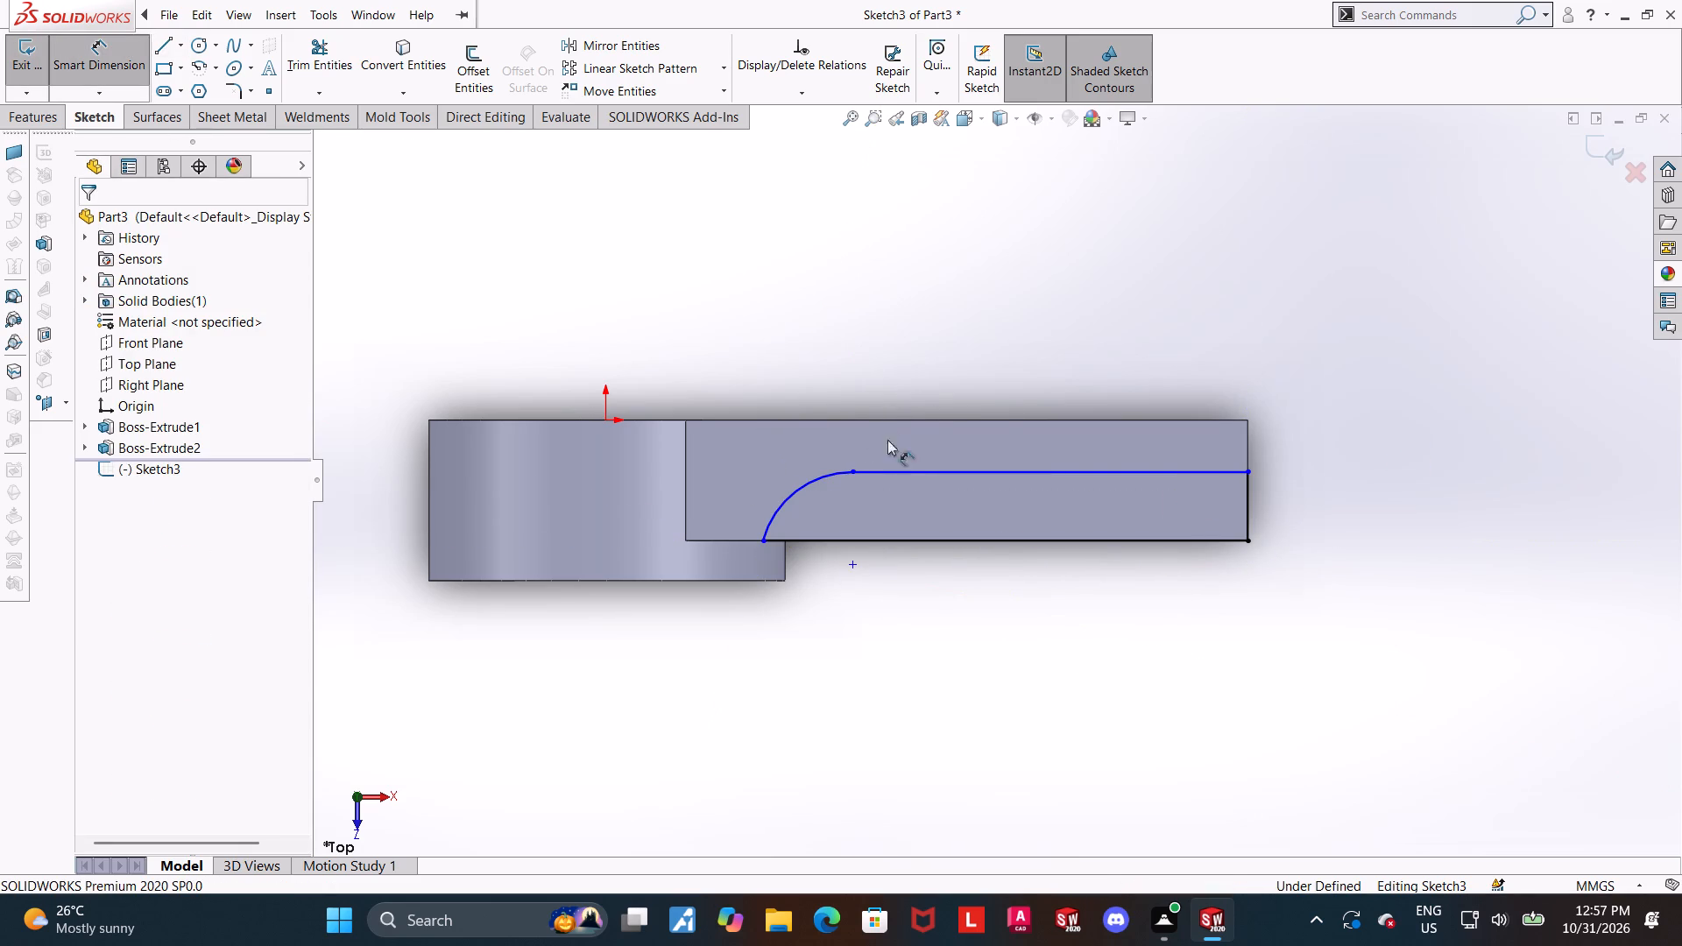
pyautogui.click(819, 478)
pyautogui.click(706, 343)
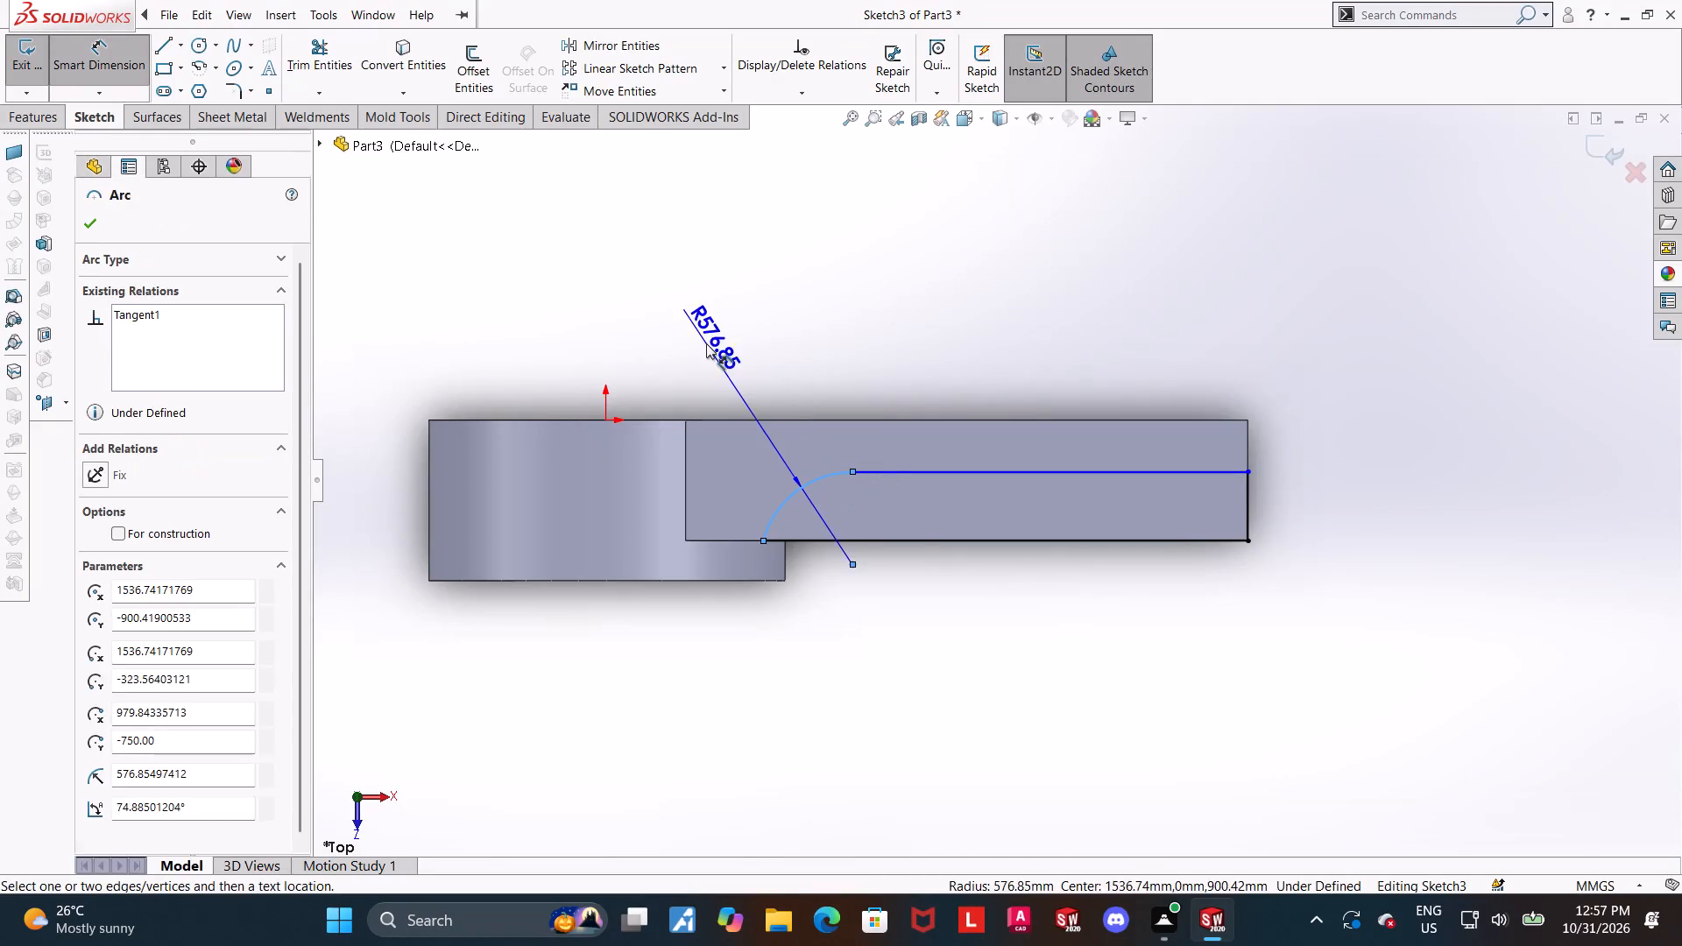
pyautogui.write('500')
pyautogui.press('Return')
pyautogui.press('Escape')
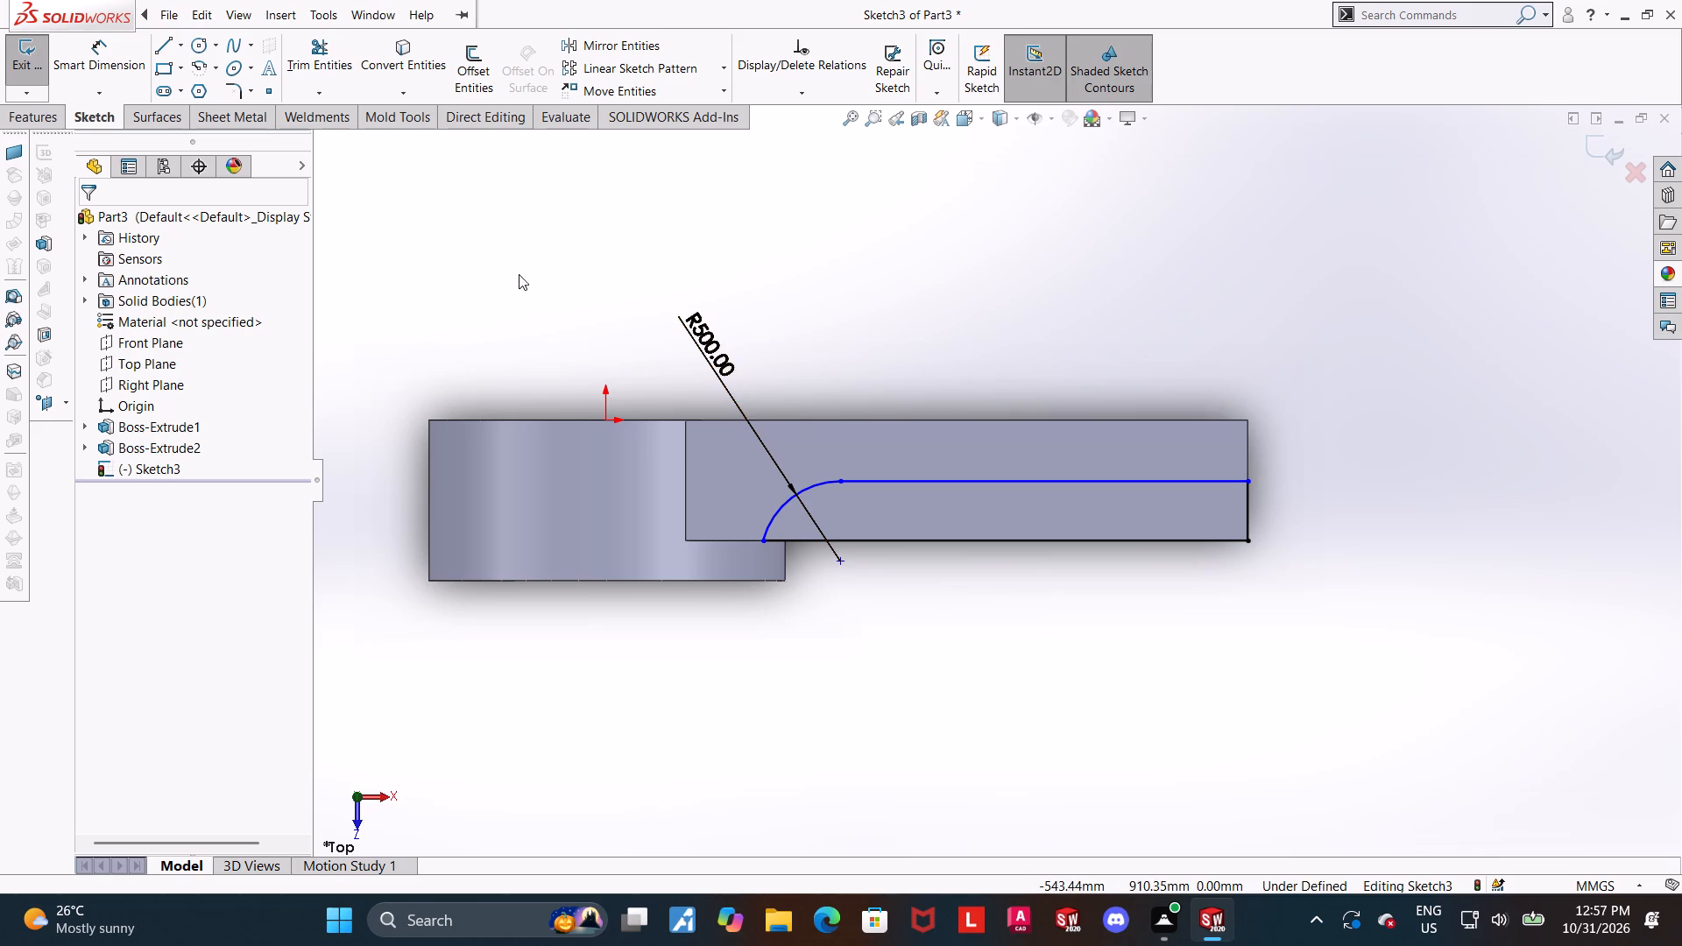
# Dimension the horizontal distance from the arc's end on the arm's edge to the profile's vertical end line as 2812 mm.
pyautogui.click(88, 46)
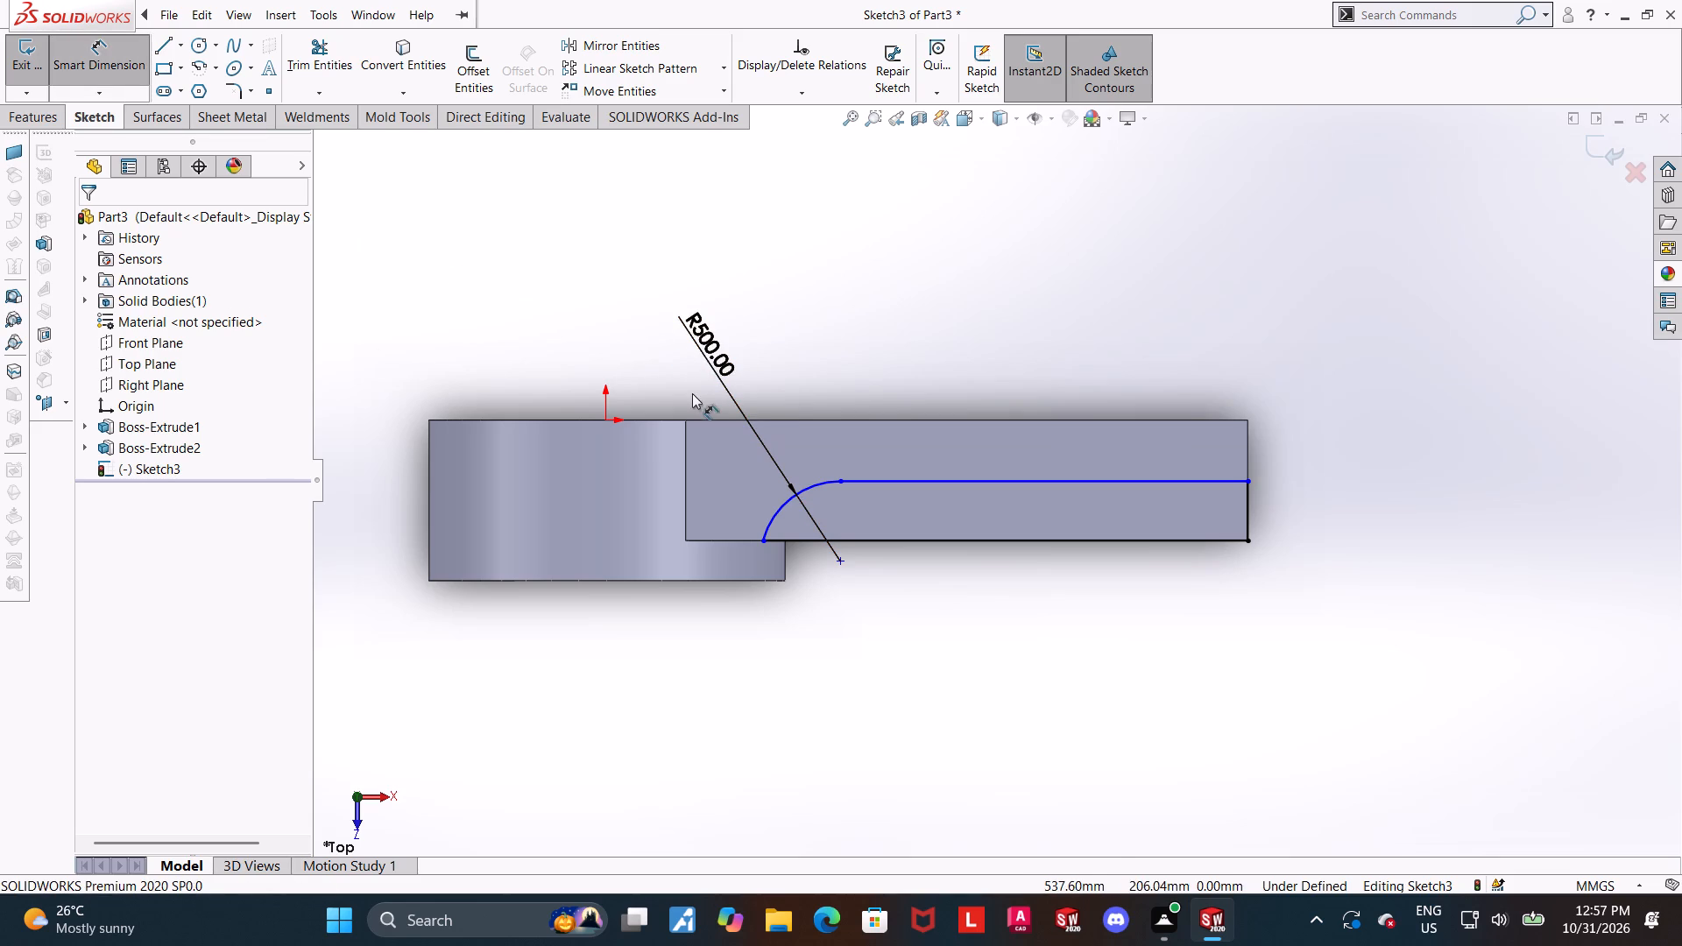
pyautogui.click(766, 541)
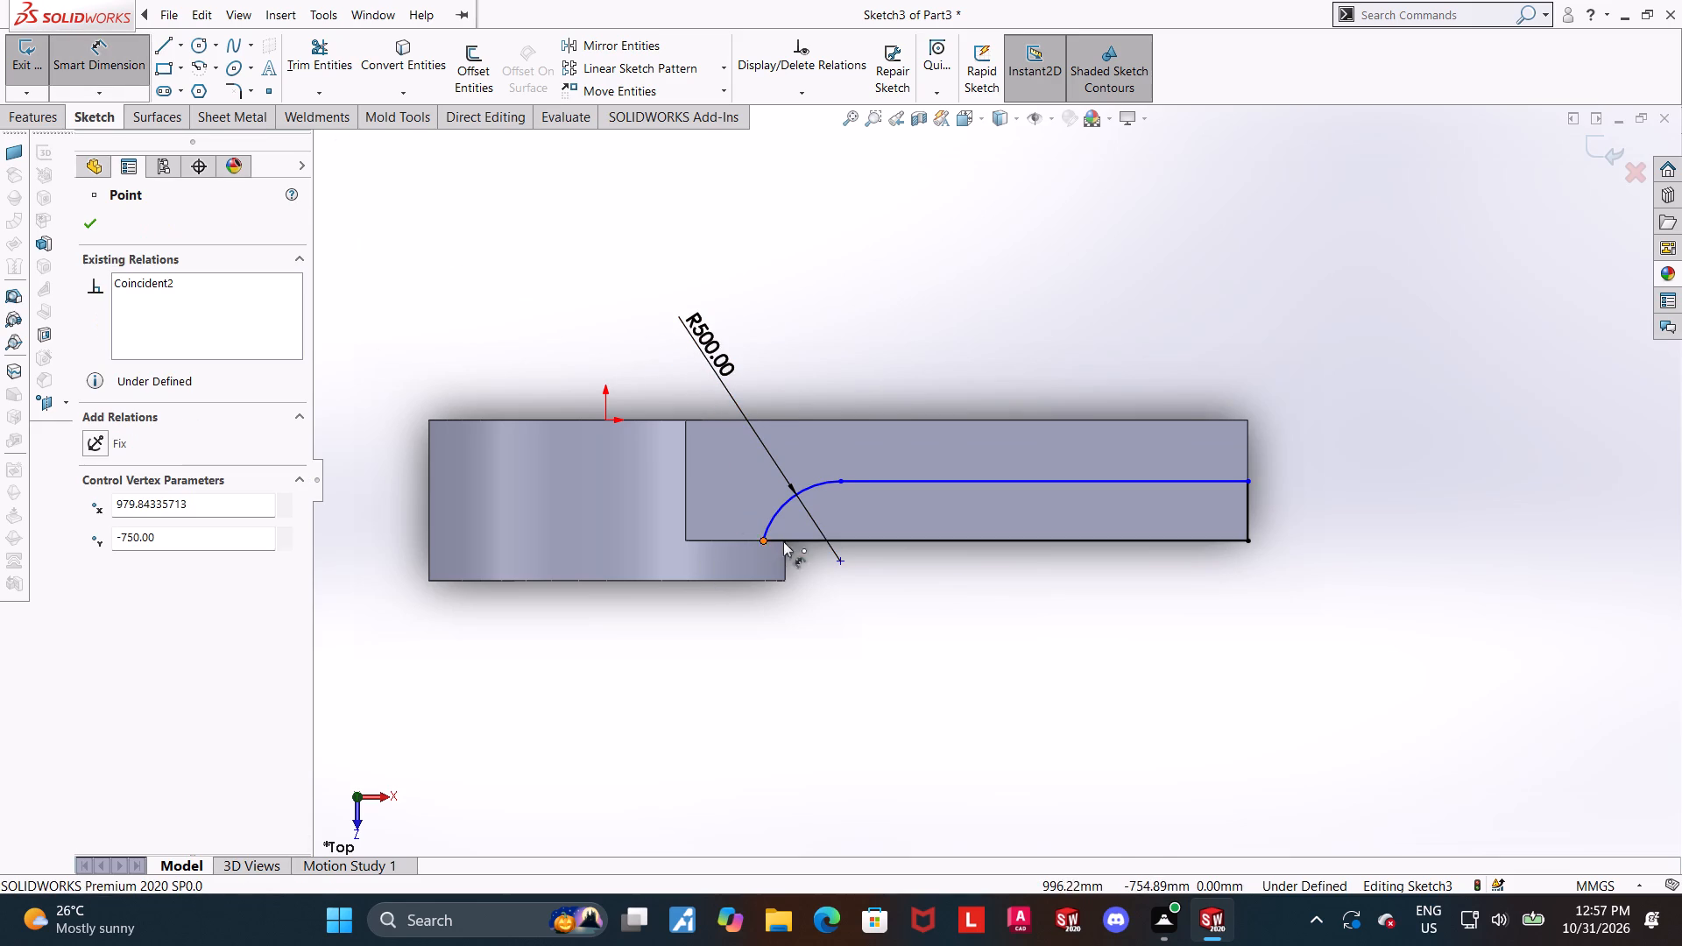
pyautogui.click(1254, 527)
pyautogui.click(1245, 527)
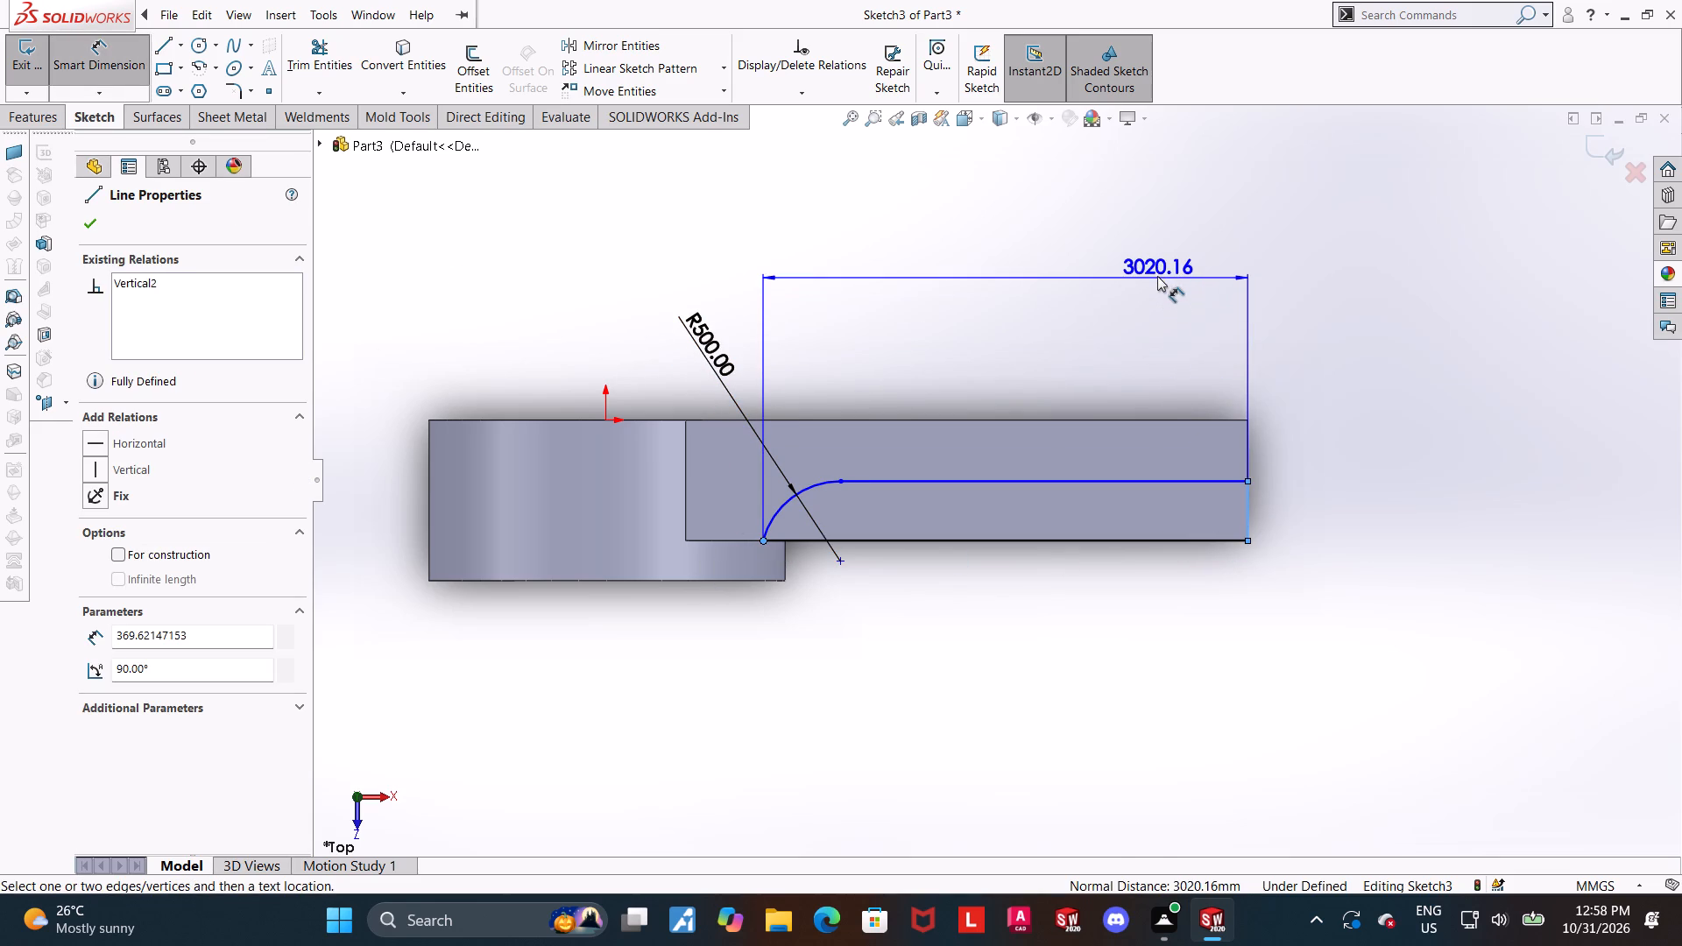
pyautogui.click(1157, 272)
pyautogui.write('2812')
pyautogui.press('Return')
pyautogui.press('Escape')
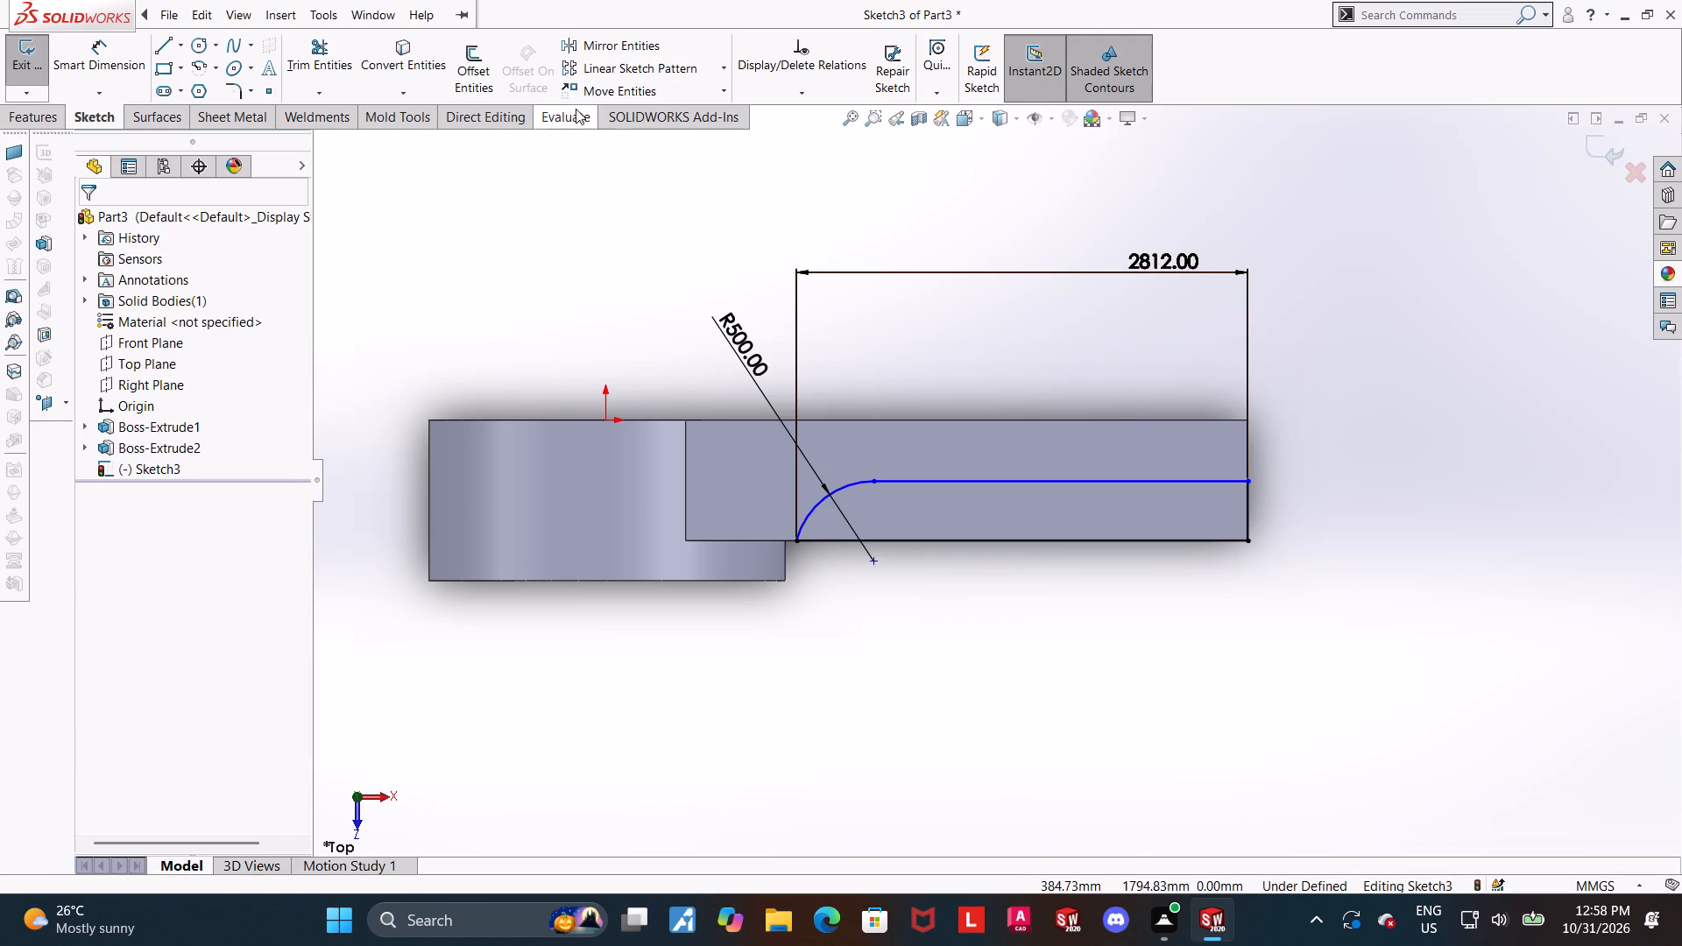
# Dimension the distance from the arm's edge level with the origin to the profile's inner horizontal line as 375 mm.
pyautogui.click(140, 55)
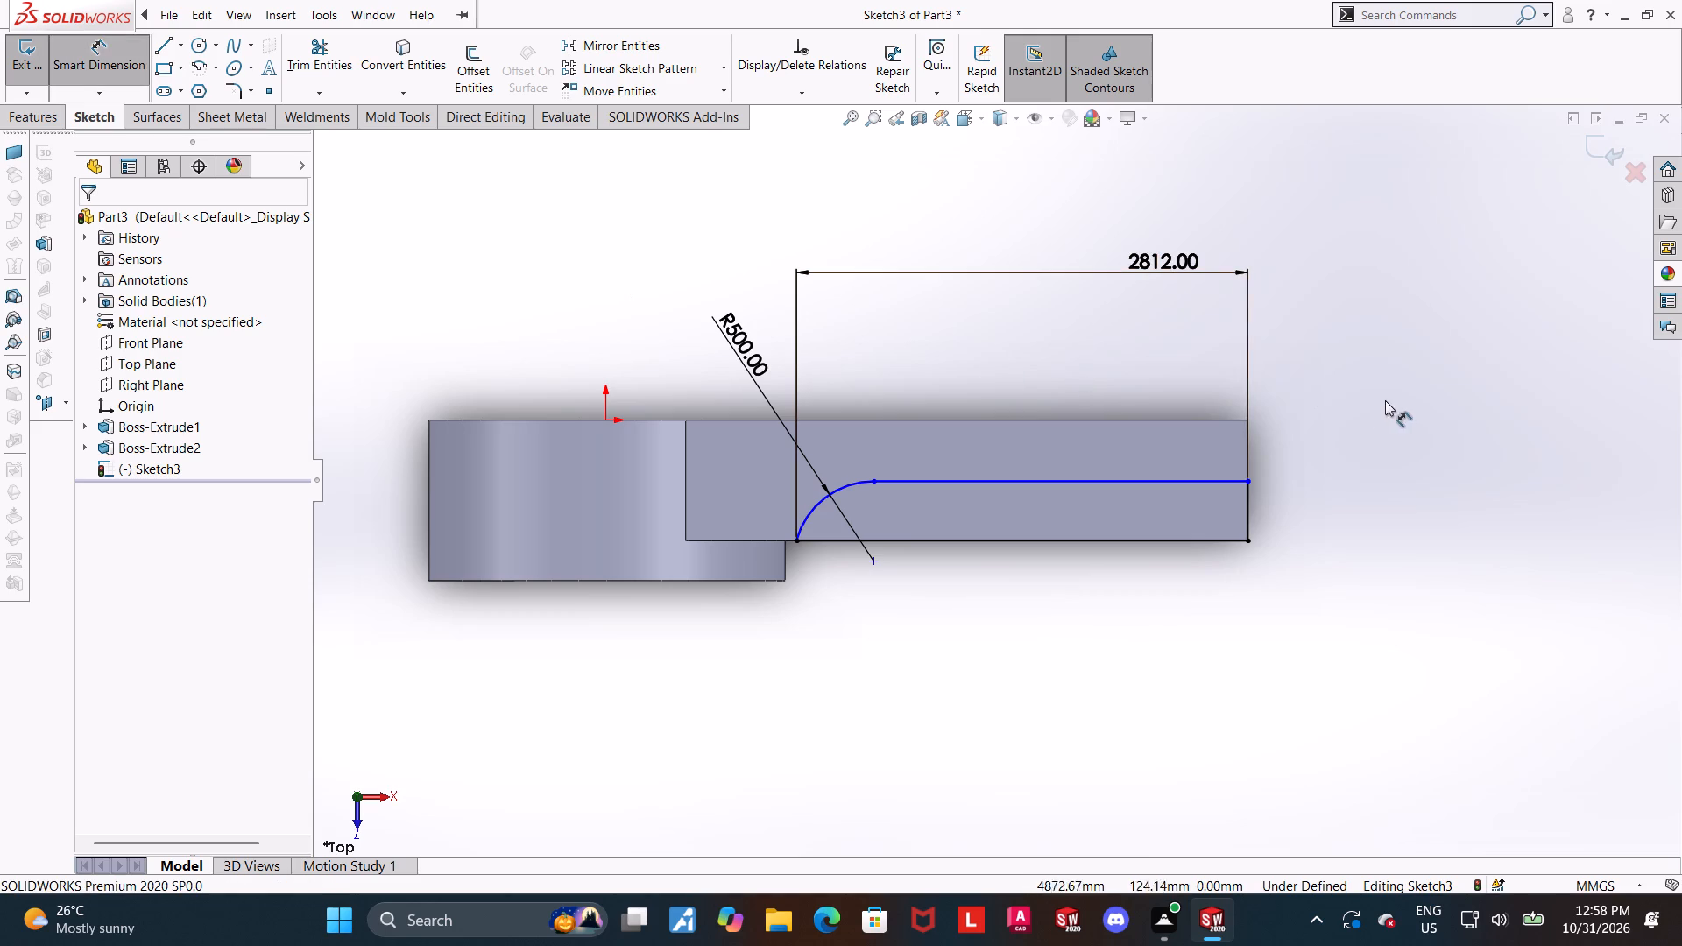
pyautogui.click(1221, 426)
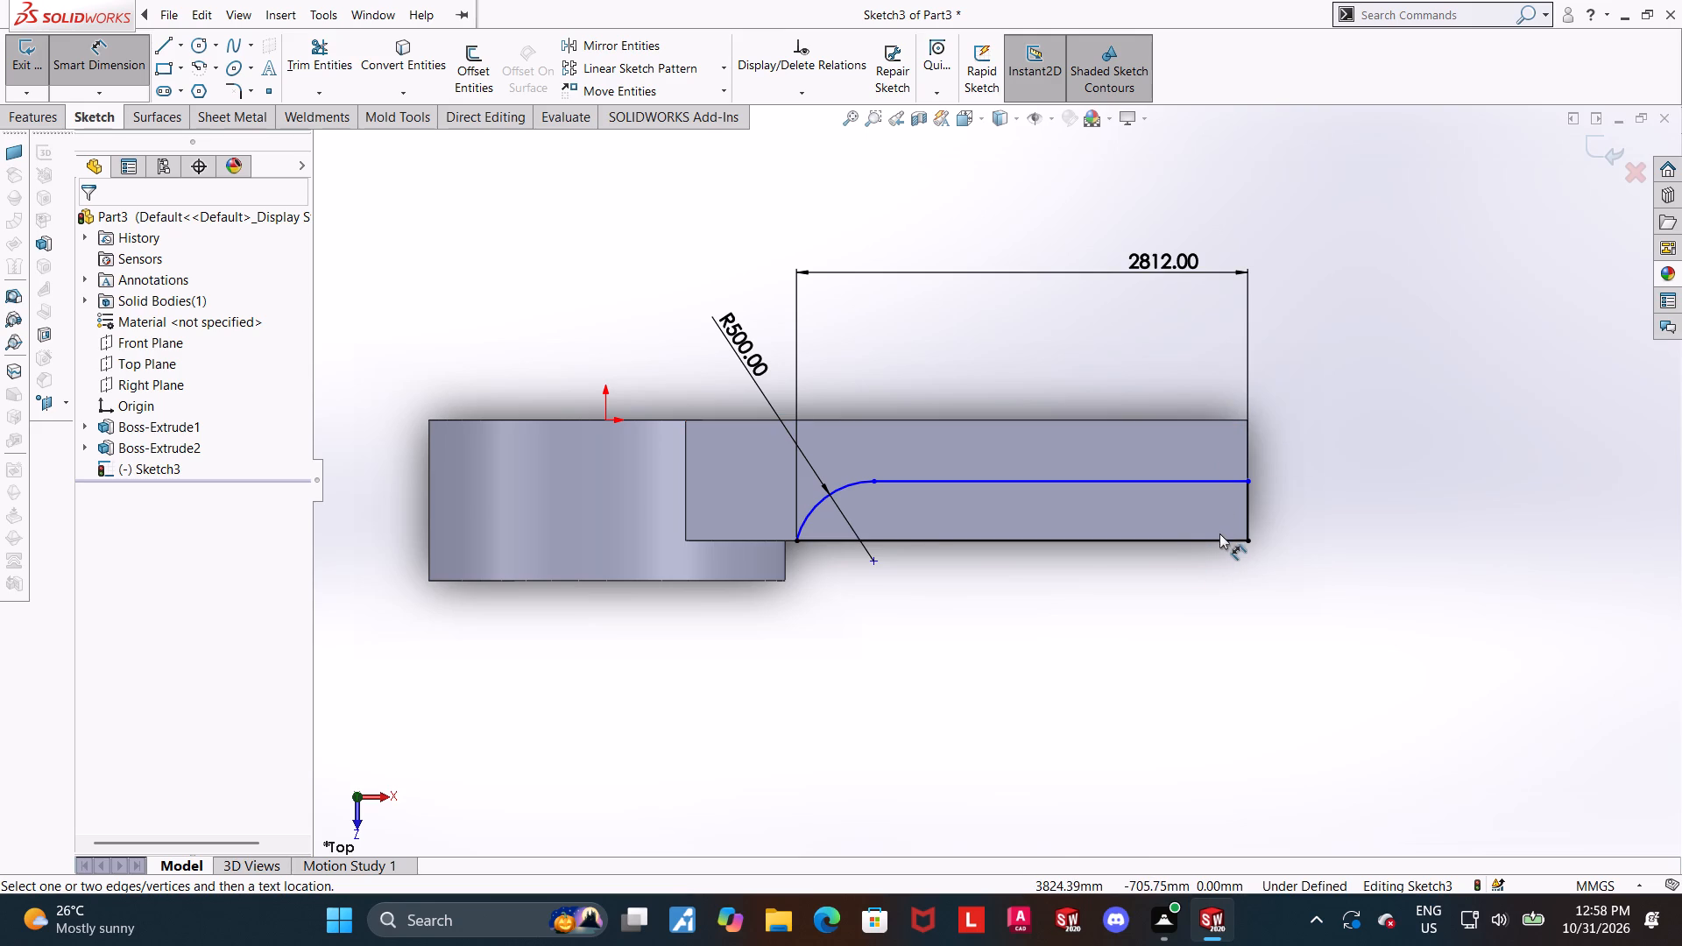
pyautogui.click(1233, 423)
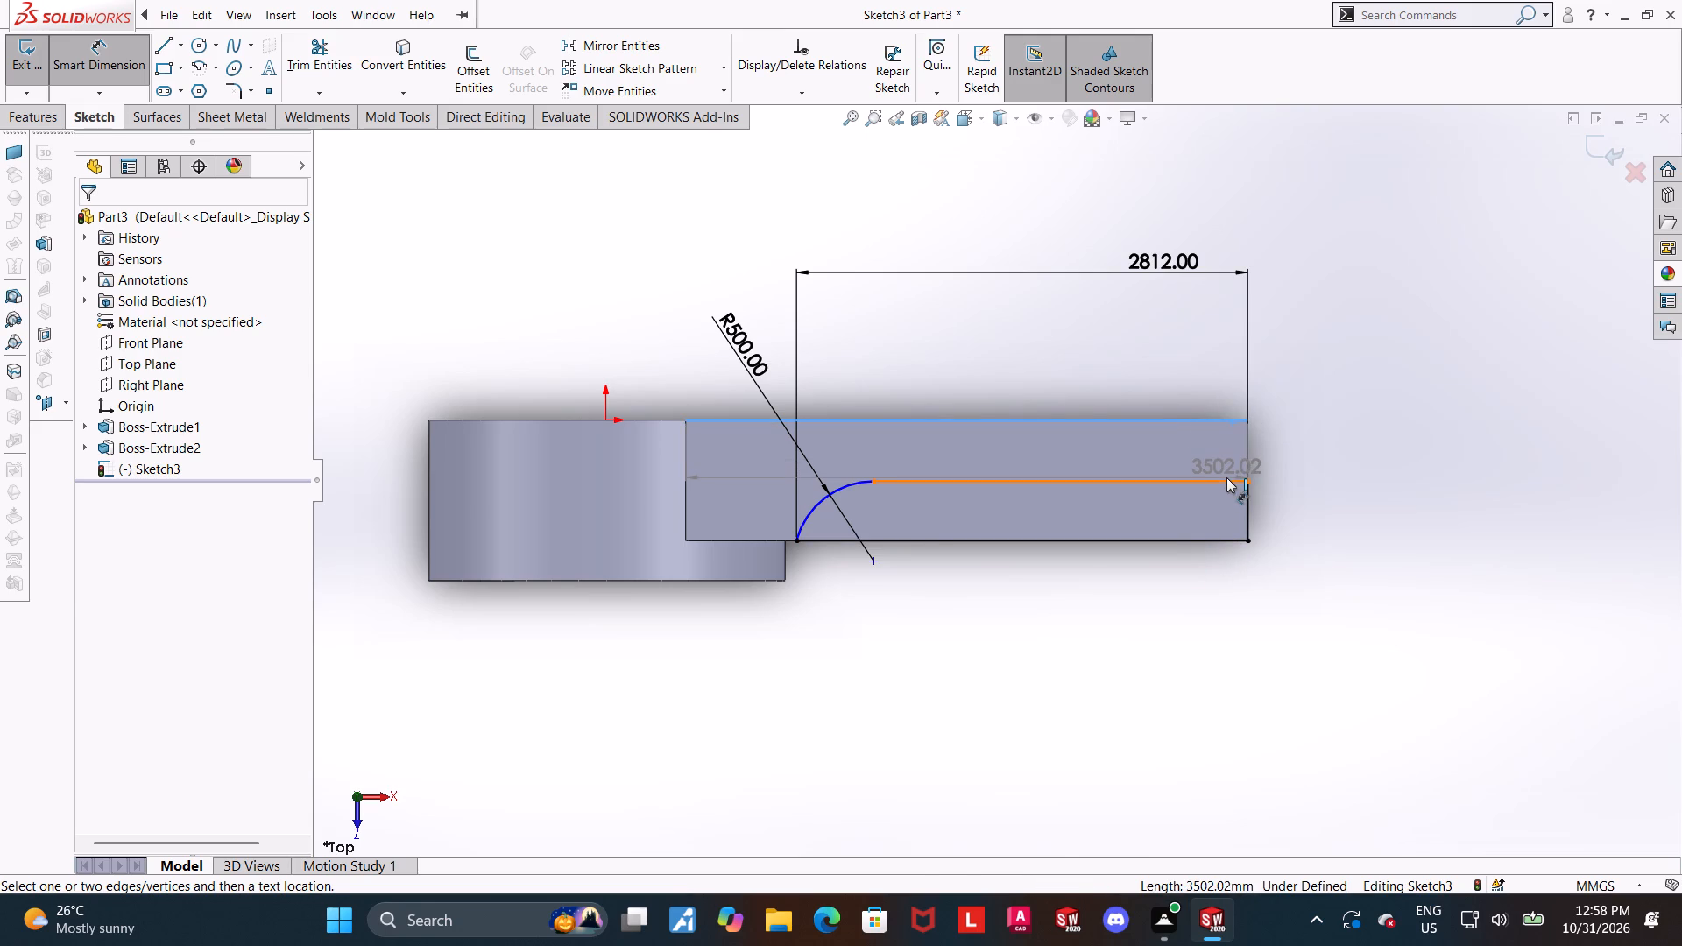
pyautogui.click(1226, 477)
pyautogui.click(1337, 466)
pyautogui.write('375')
pyautogui.press('Return')
pyautogui.press('Escape')
# Exit the profile sketch and set up an extruded cut from it with a Mid Plane end condition and 500 mm depth.
pyautogui.moveTo(1350, 352); pyautogui.dragTo(1364, 647, button='middle')
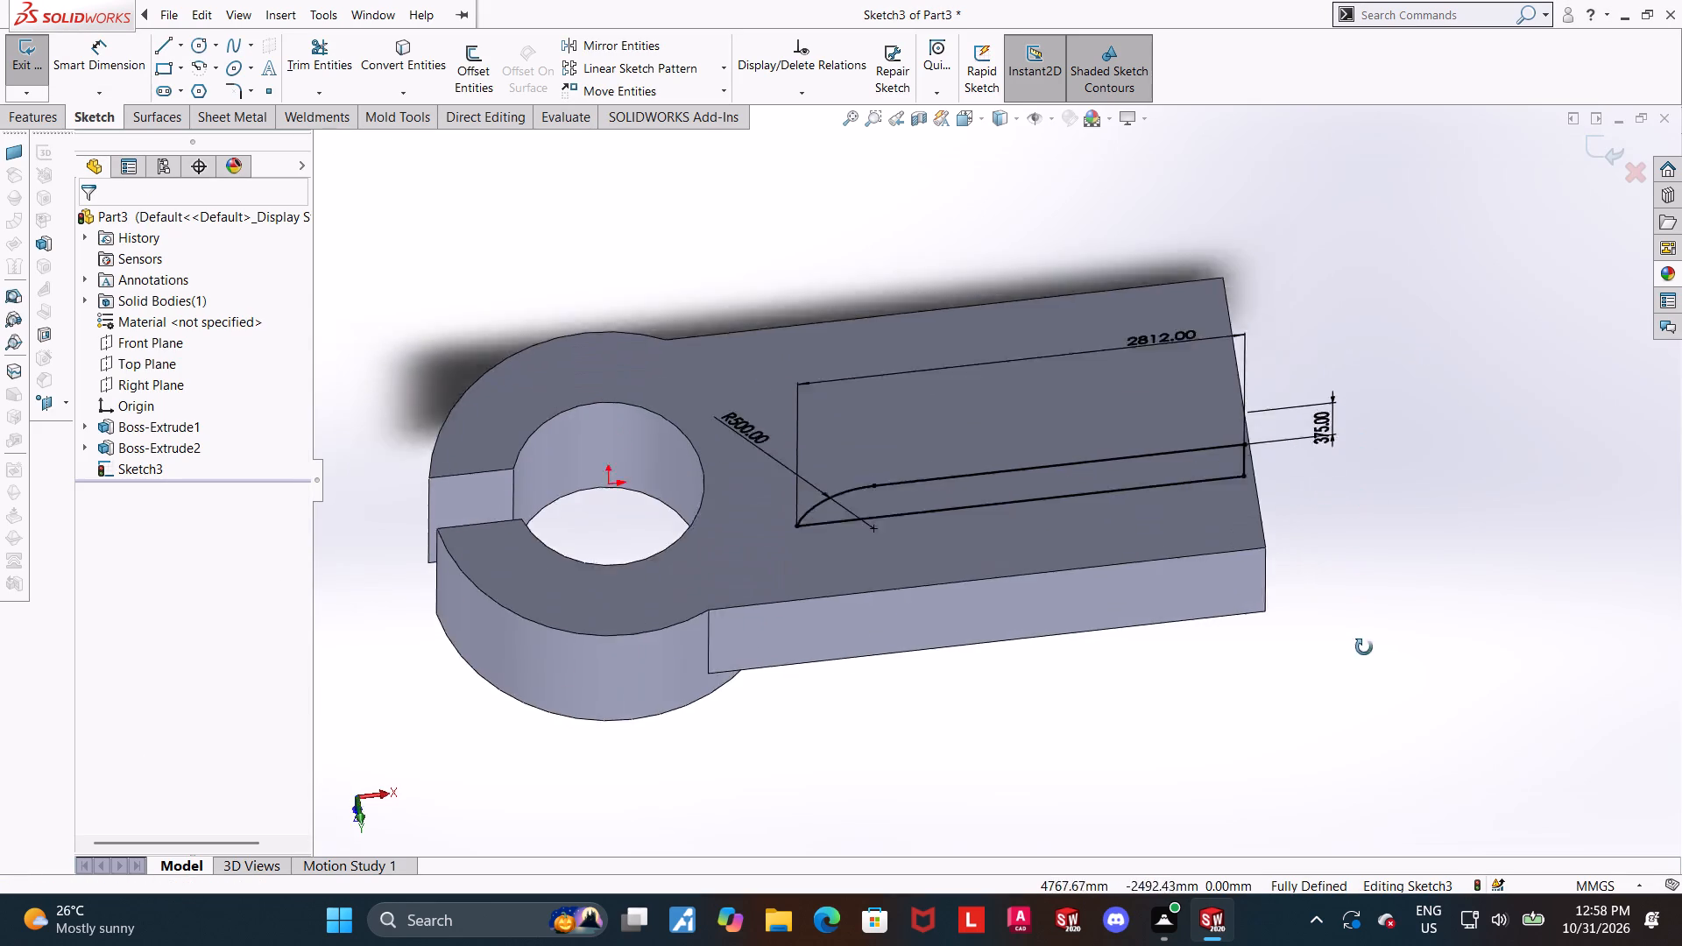
pyautogui.moveTo(1364, 647); pyautogui.dragTo(1364, 665, button='middle')
pyautogui.moveTo(1311, 433); pyautogui.dragTo(1279, 830, button='middle')
pyautogui.click(958, 123)
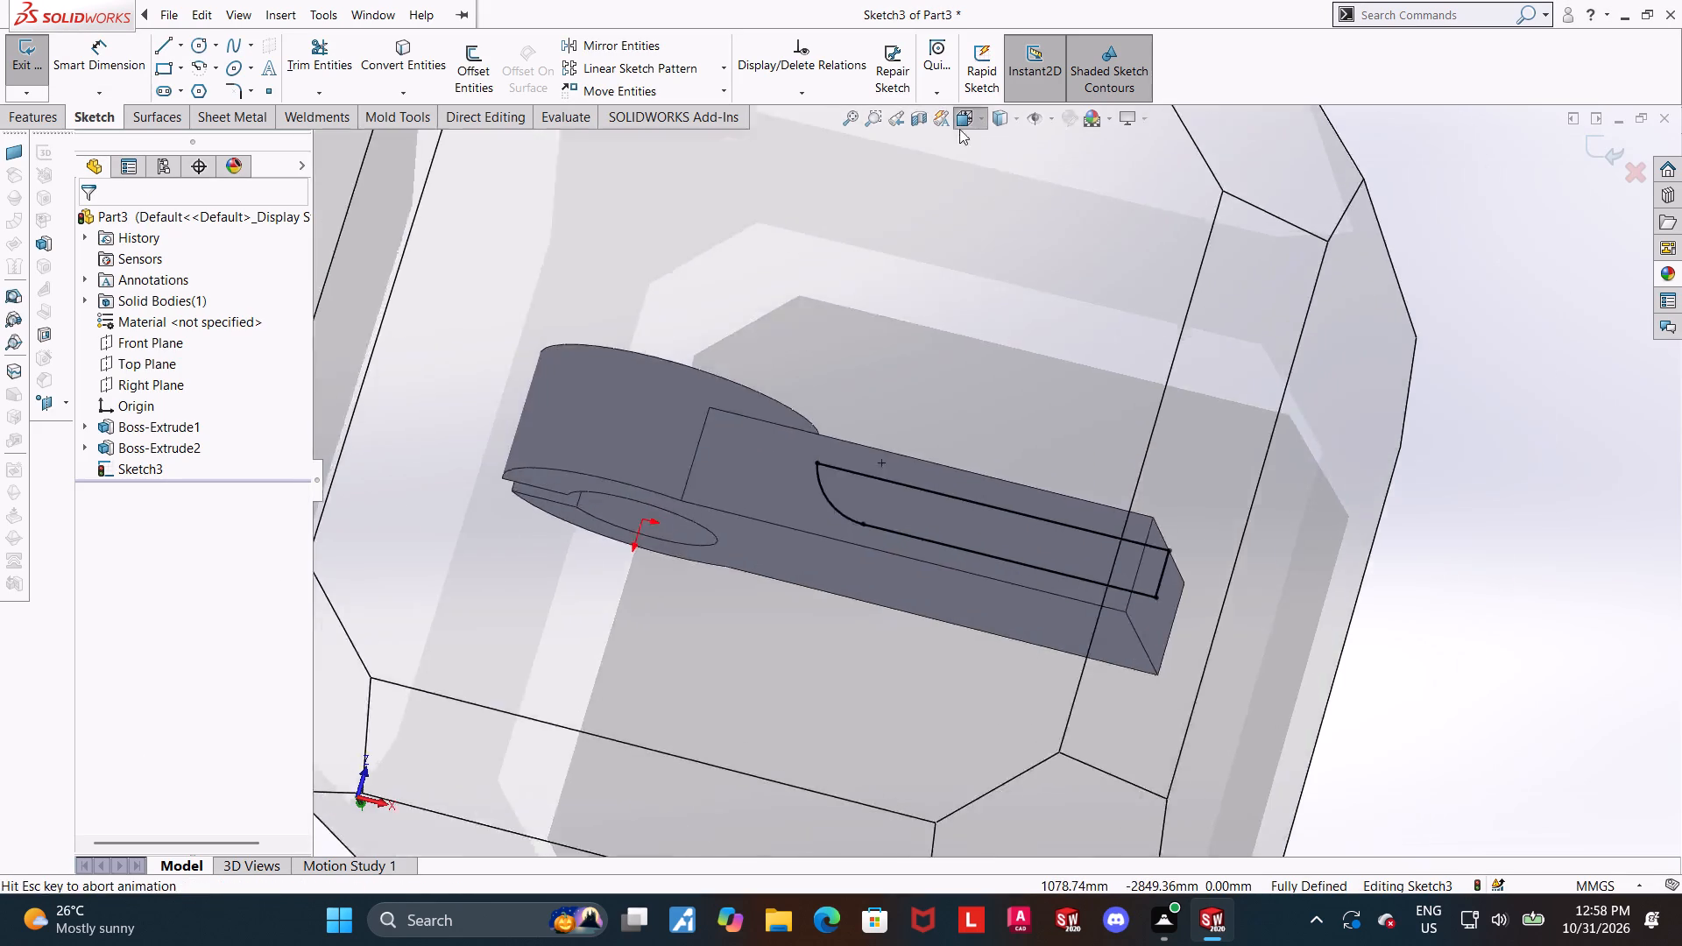
pyautogui.click(785, 495)
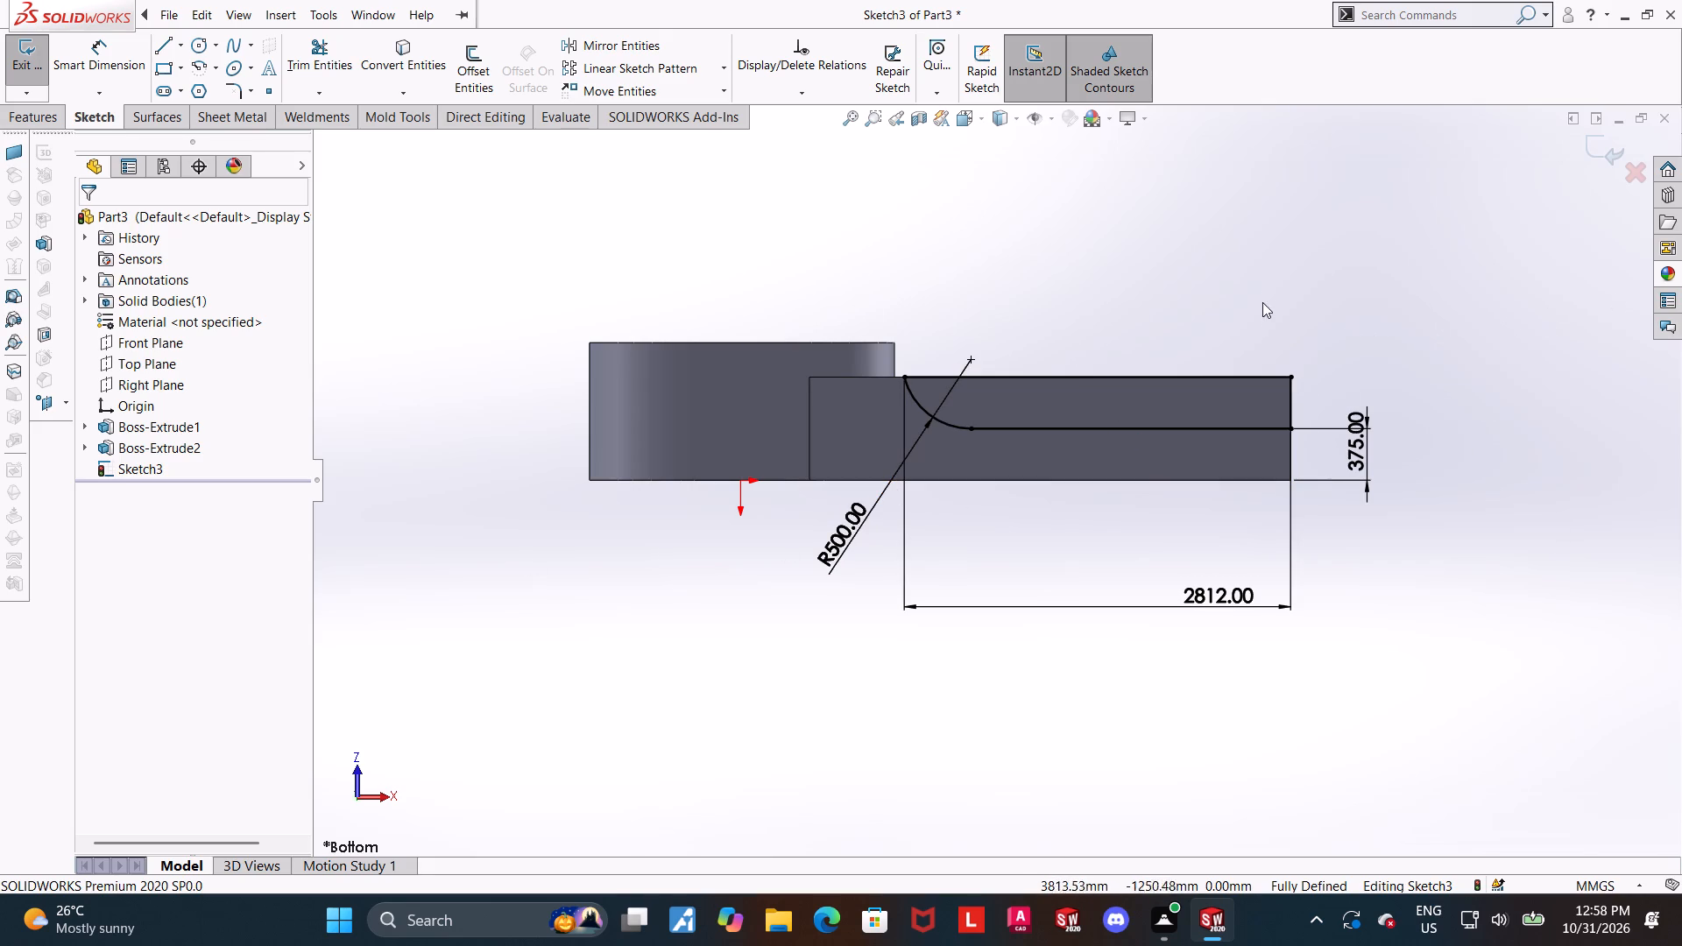
pyautogui.moveTo(1269, 285); pyautogui.dragTo(1247, 469, button='middle')
pyautogui.click(1604, 153)
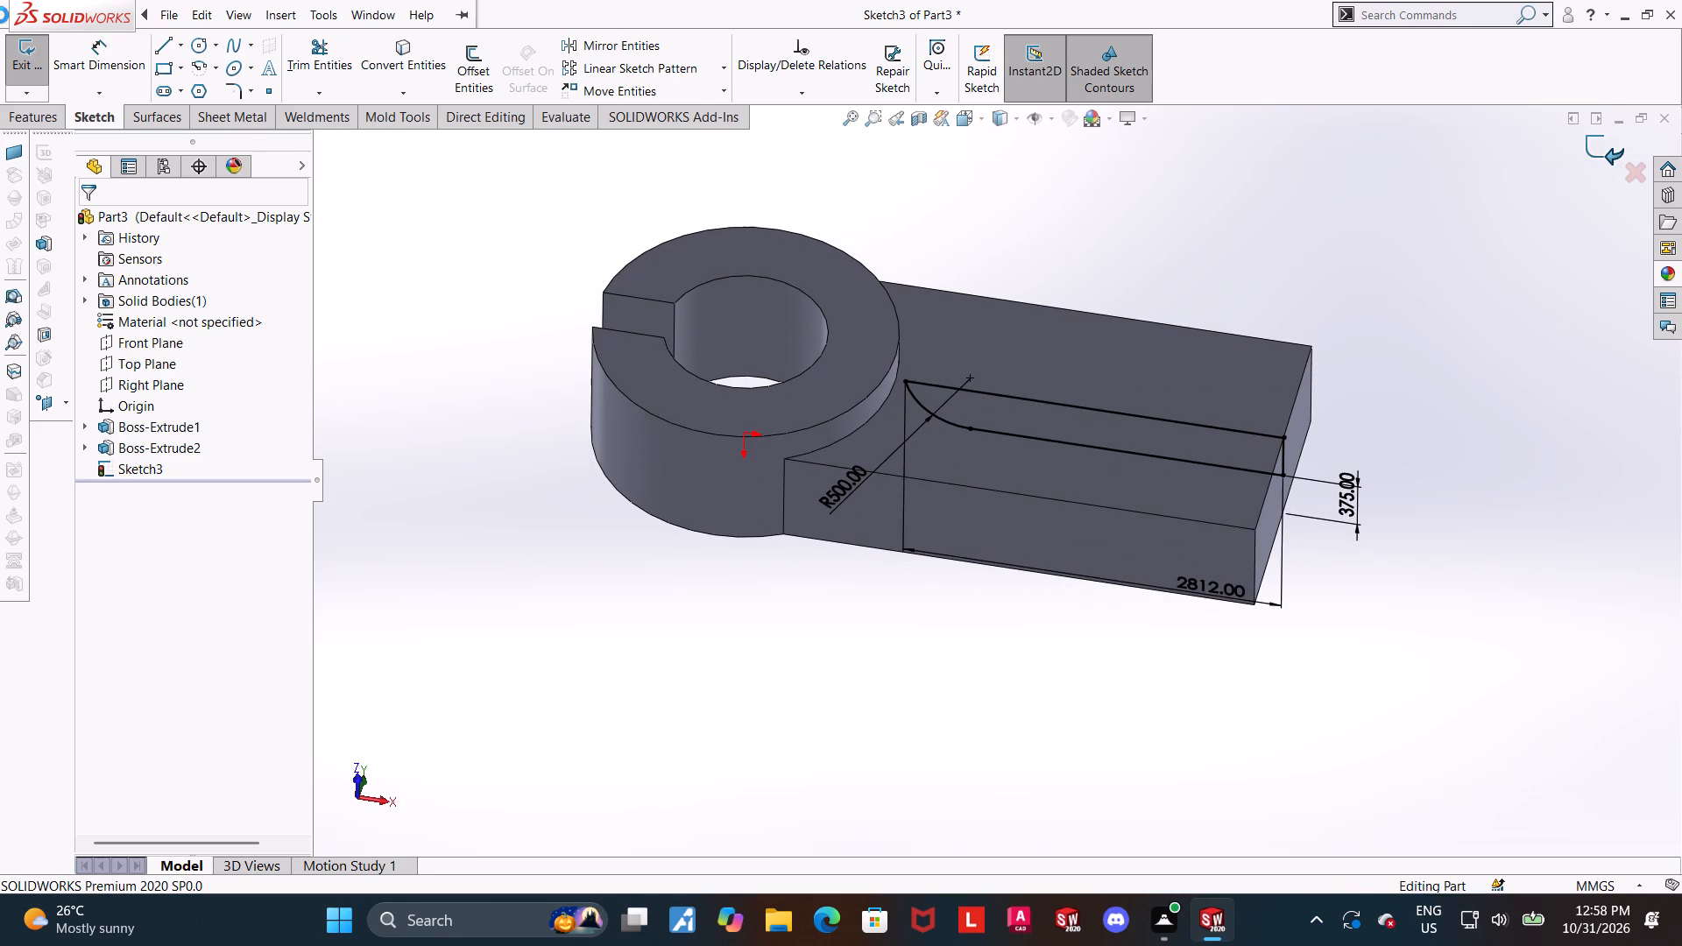
pyautogui.click(302, 65)
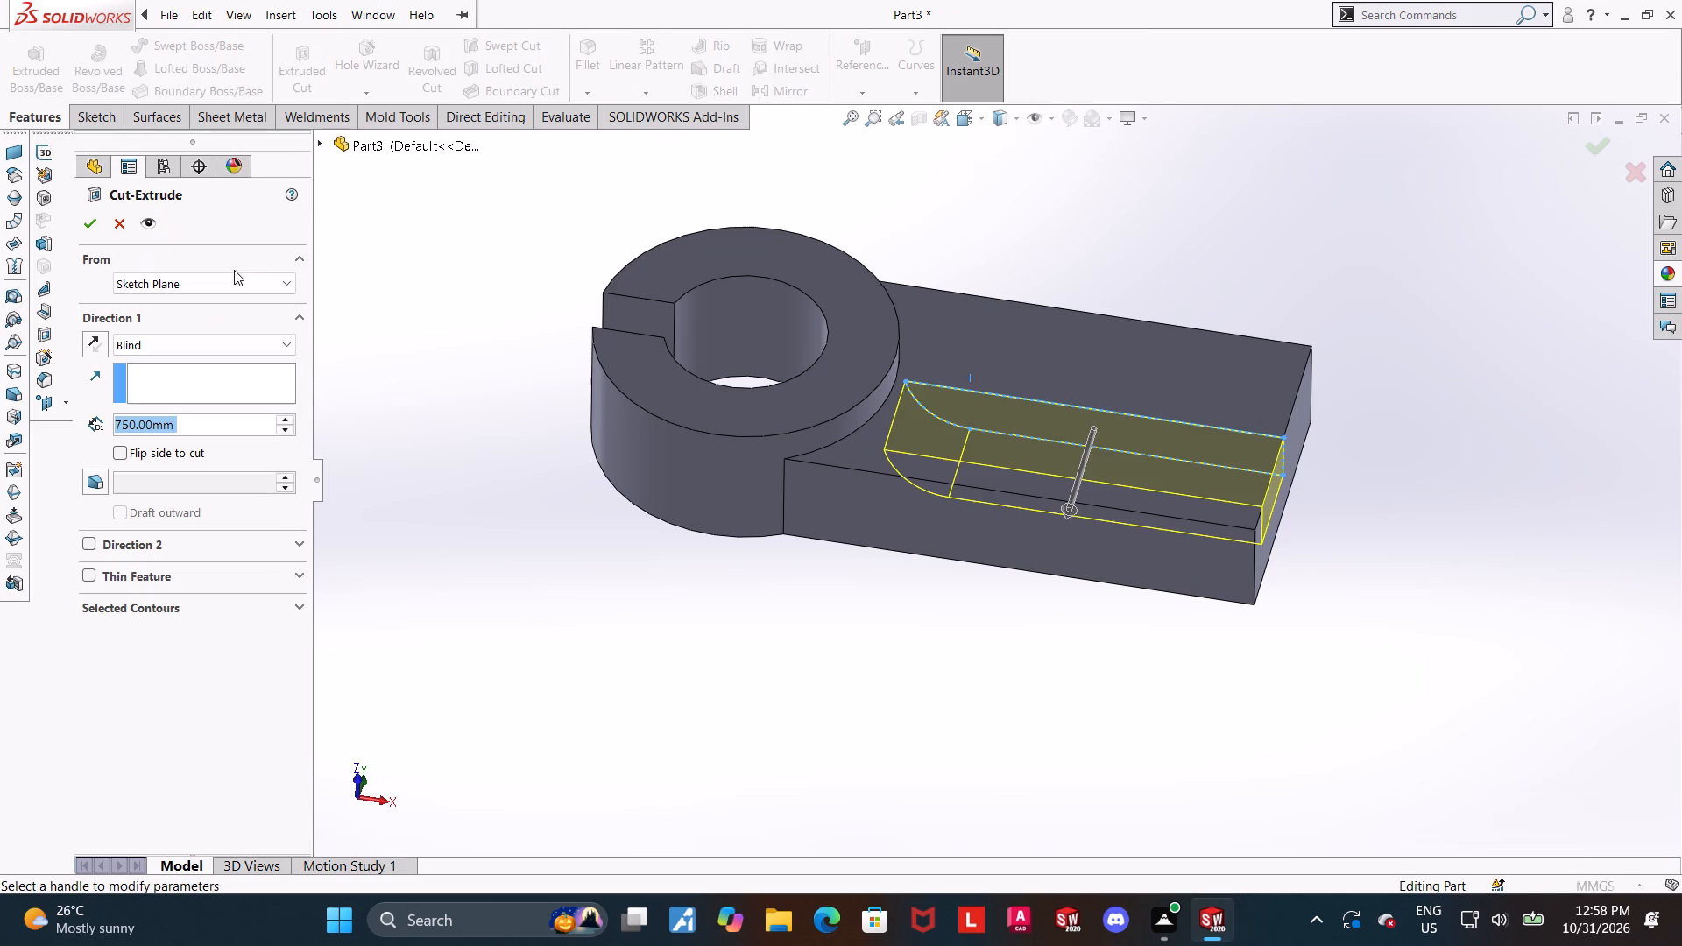
pyautogui.click(140, 344)
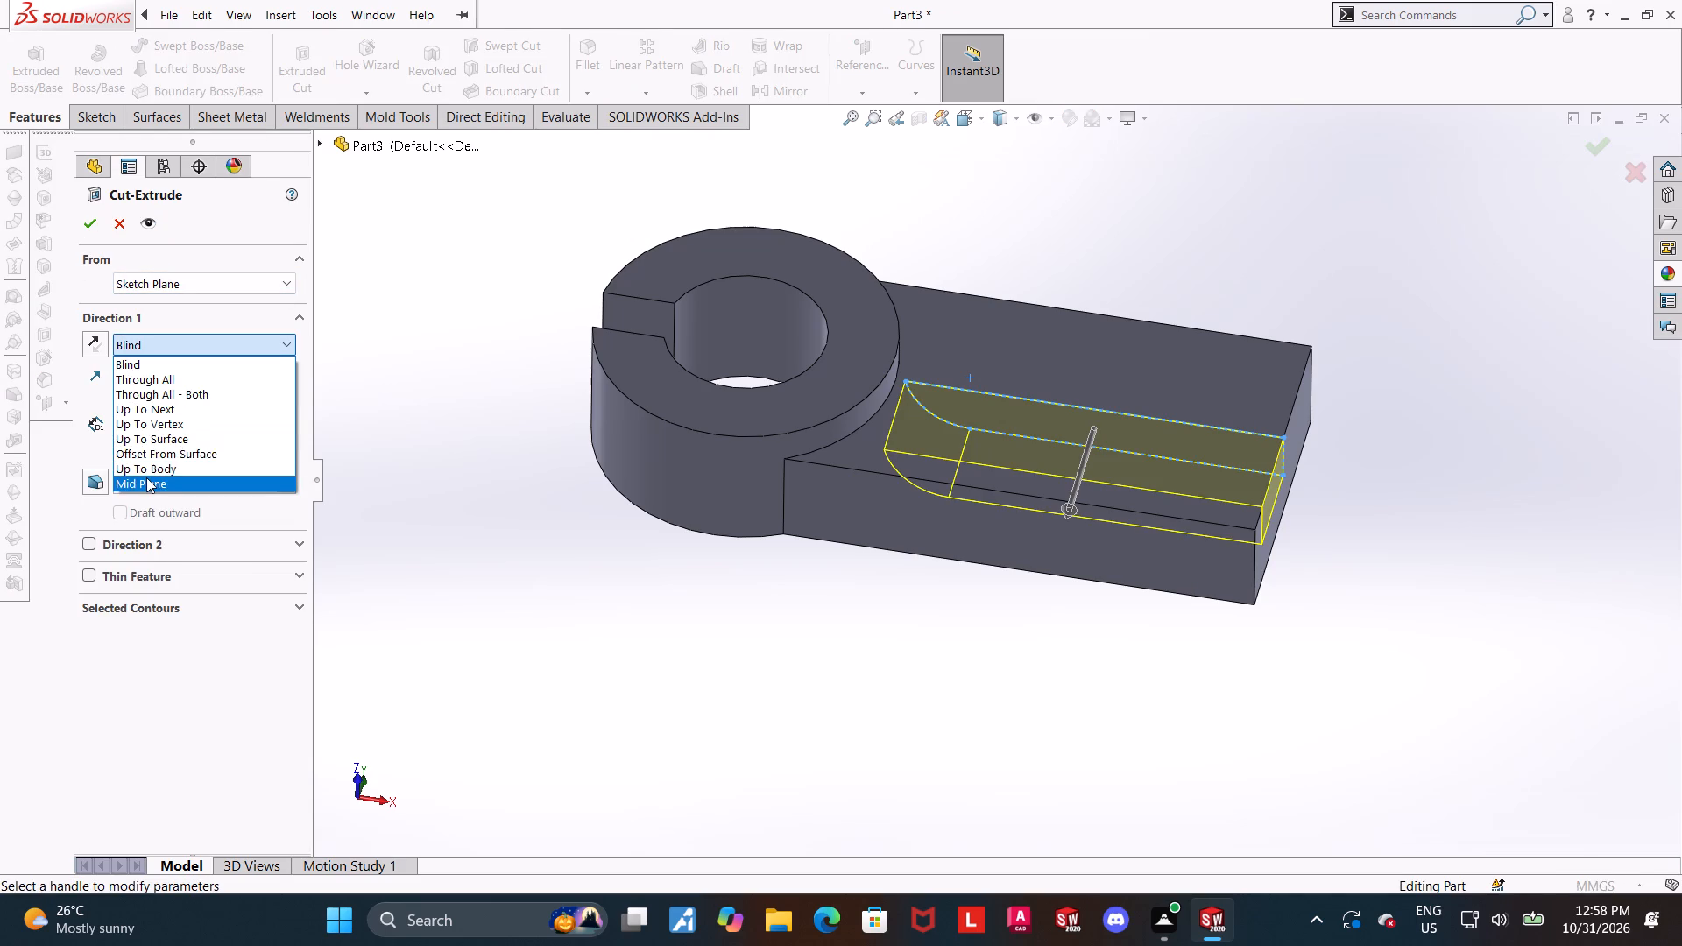
pyautogui.click(146, 477)
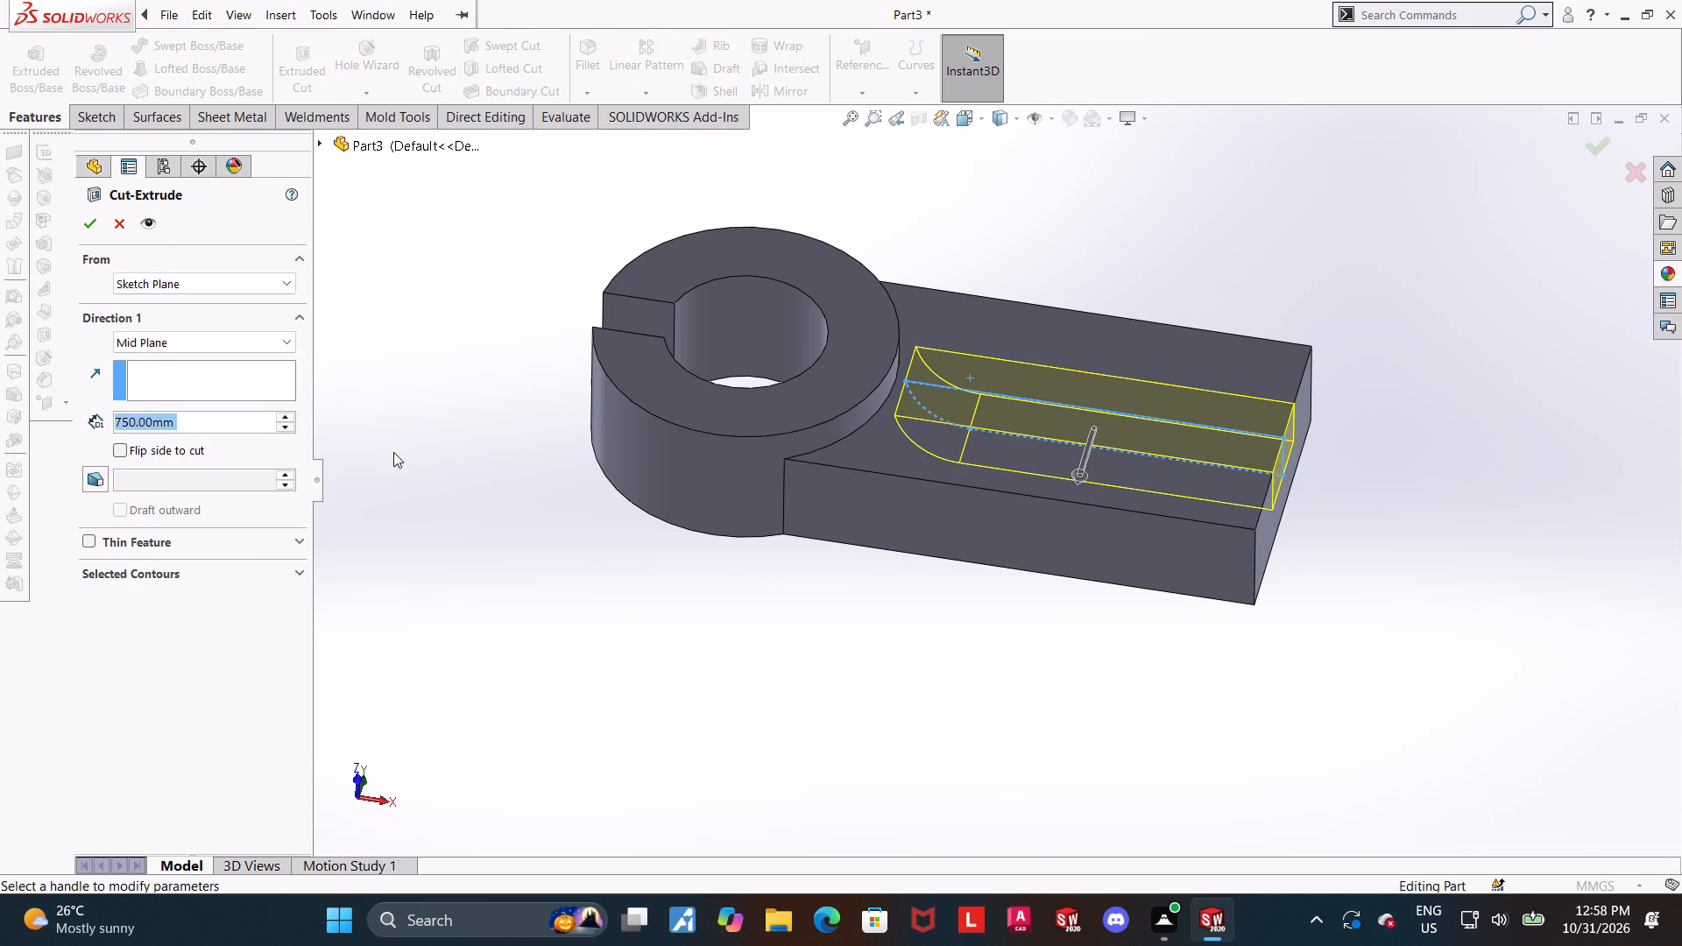
pyautogui.press('5')
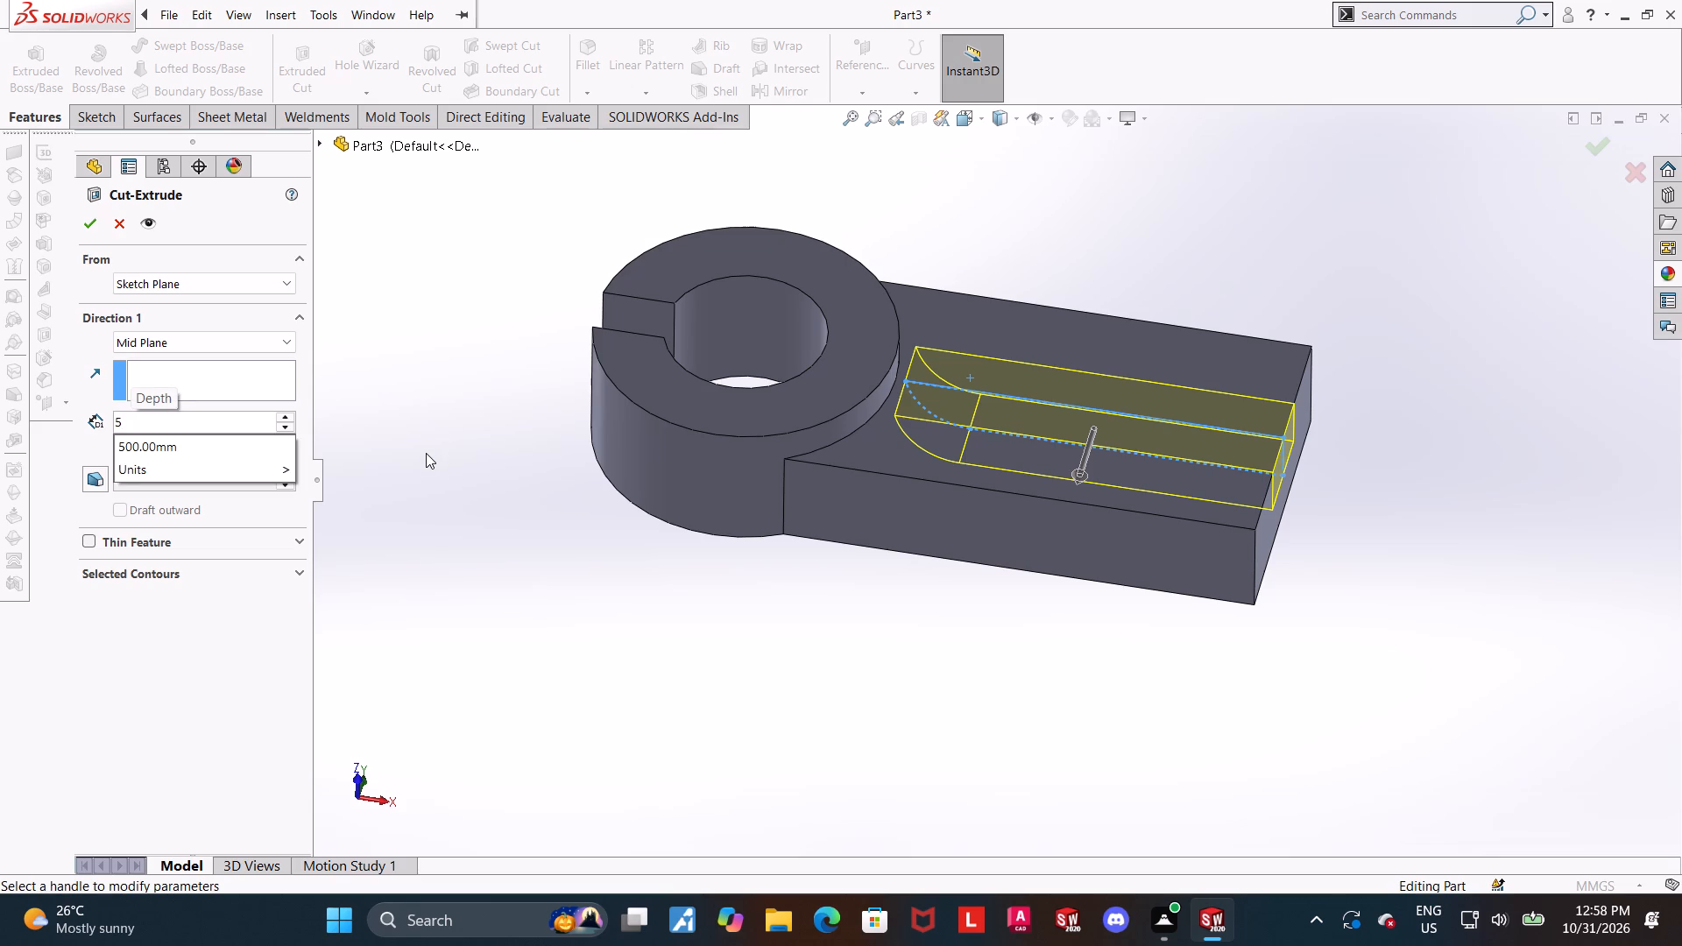
pyautogui.write('00')
pyautogui.press('Return')
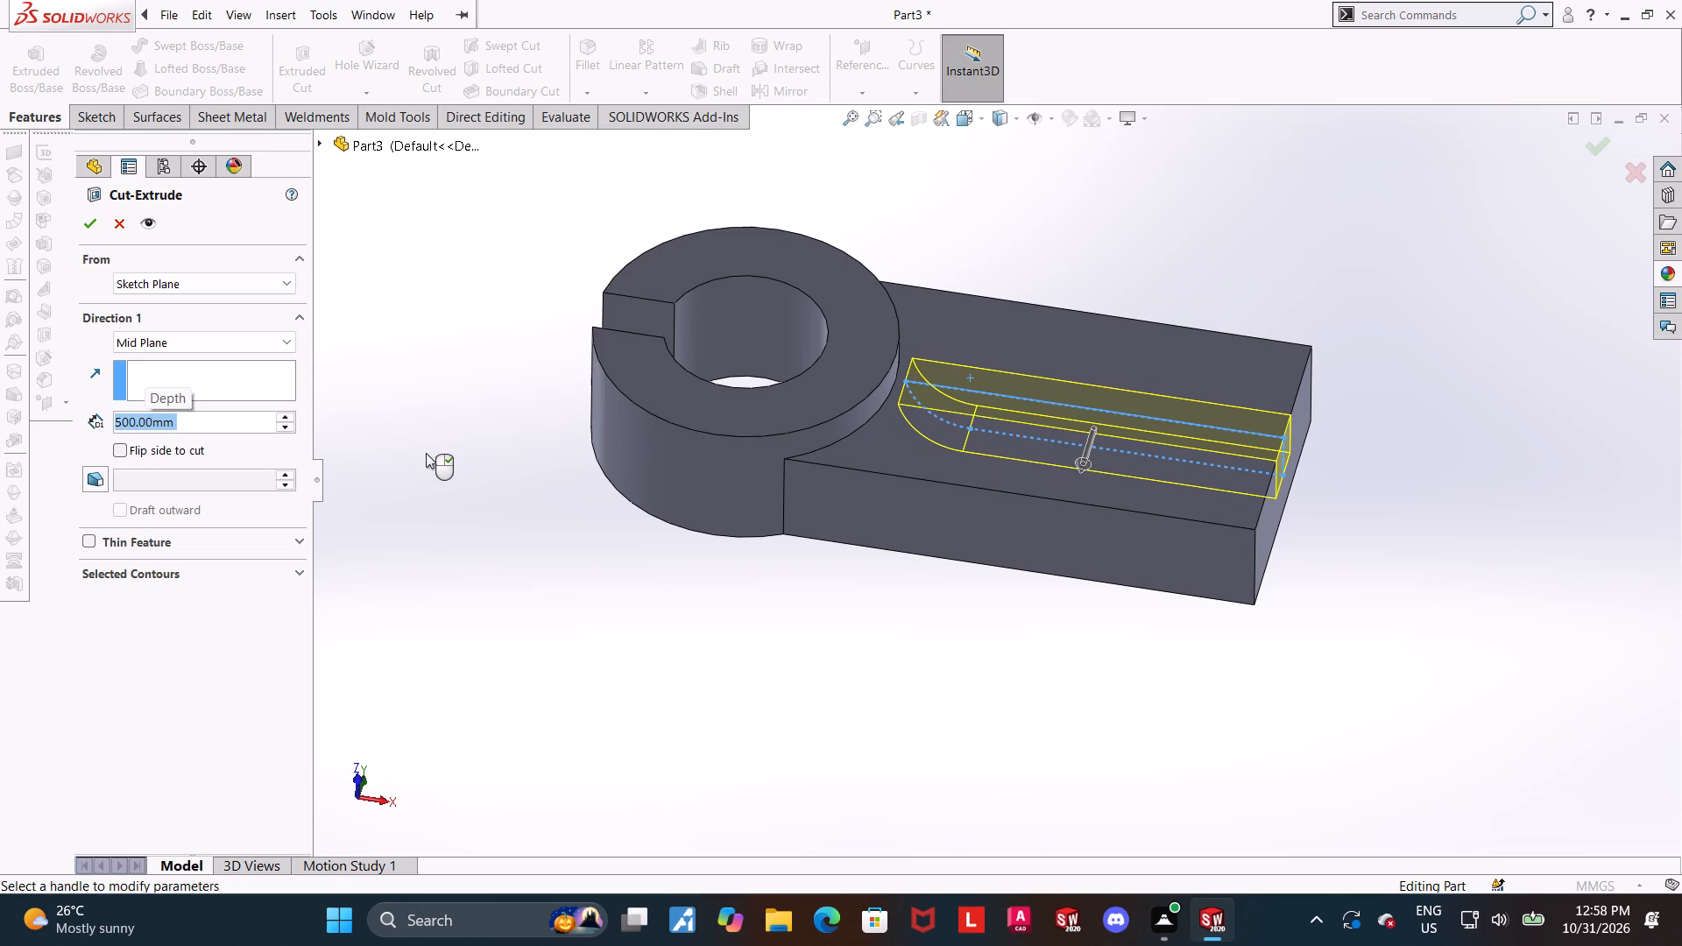
# Examine the cut preview's position on the arm and near the ring from several angles.
pyautogui.moveTo(535, 314); pyautogui.dragTo(512, 536, button='middle')
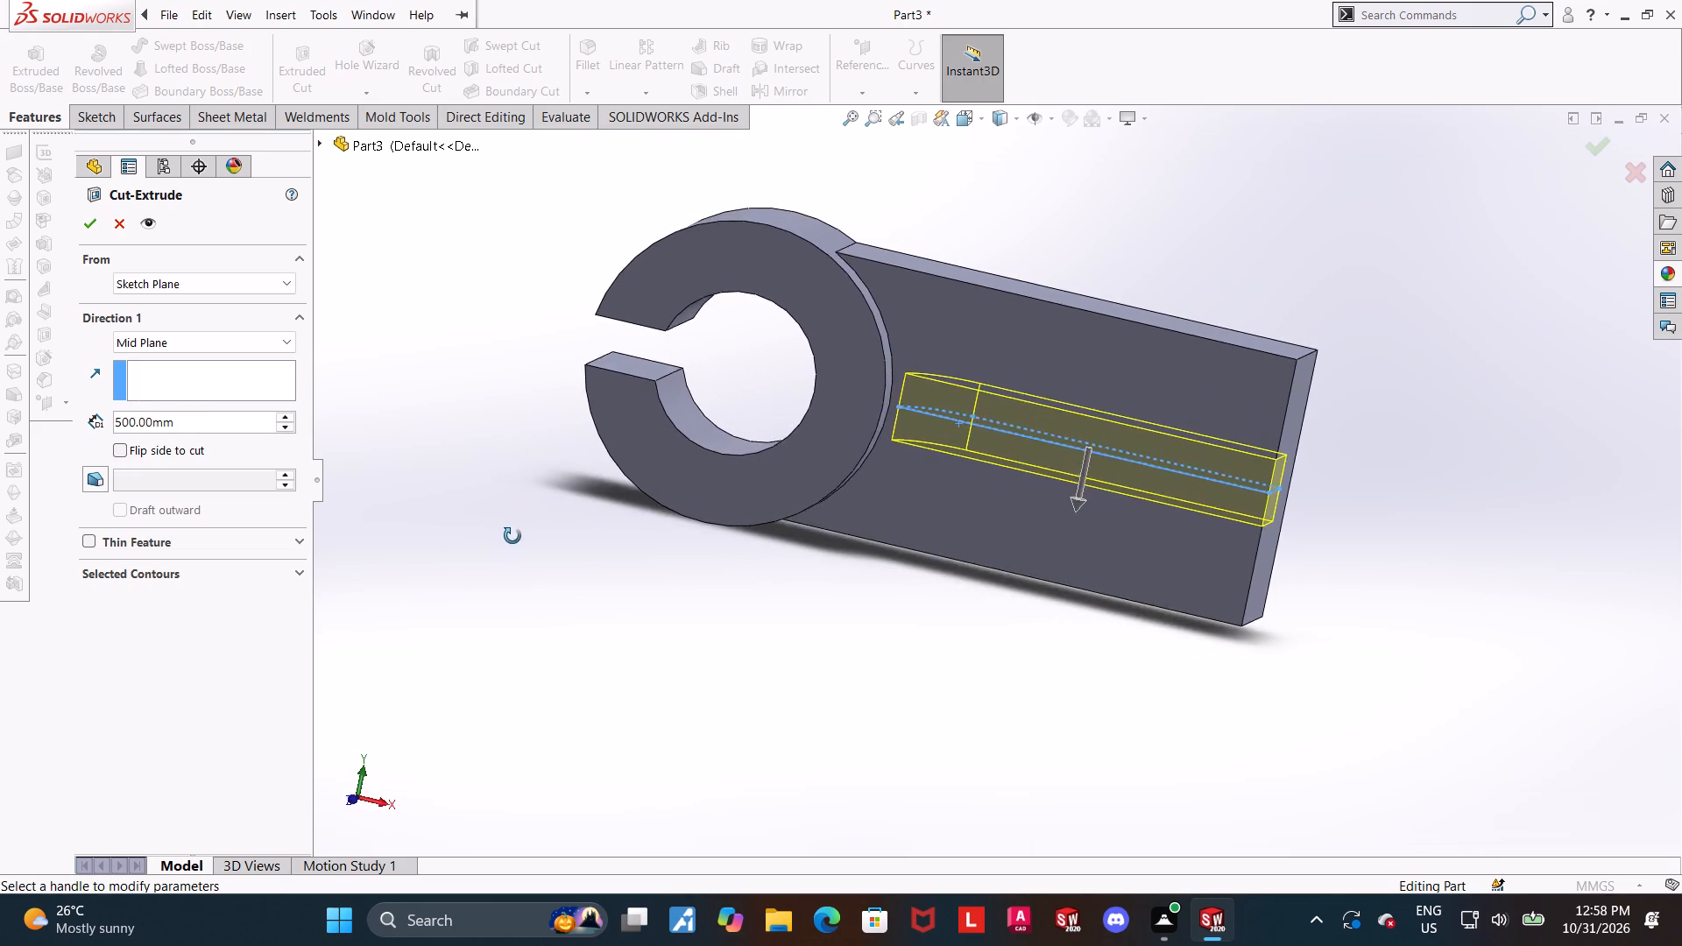
pyautogui.moveTo(512, 536); pyautogui.dragTo(559, 558, button='middle')
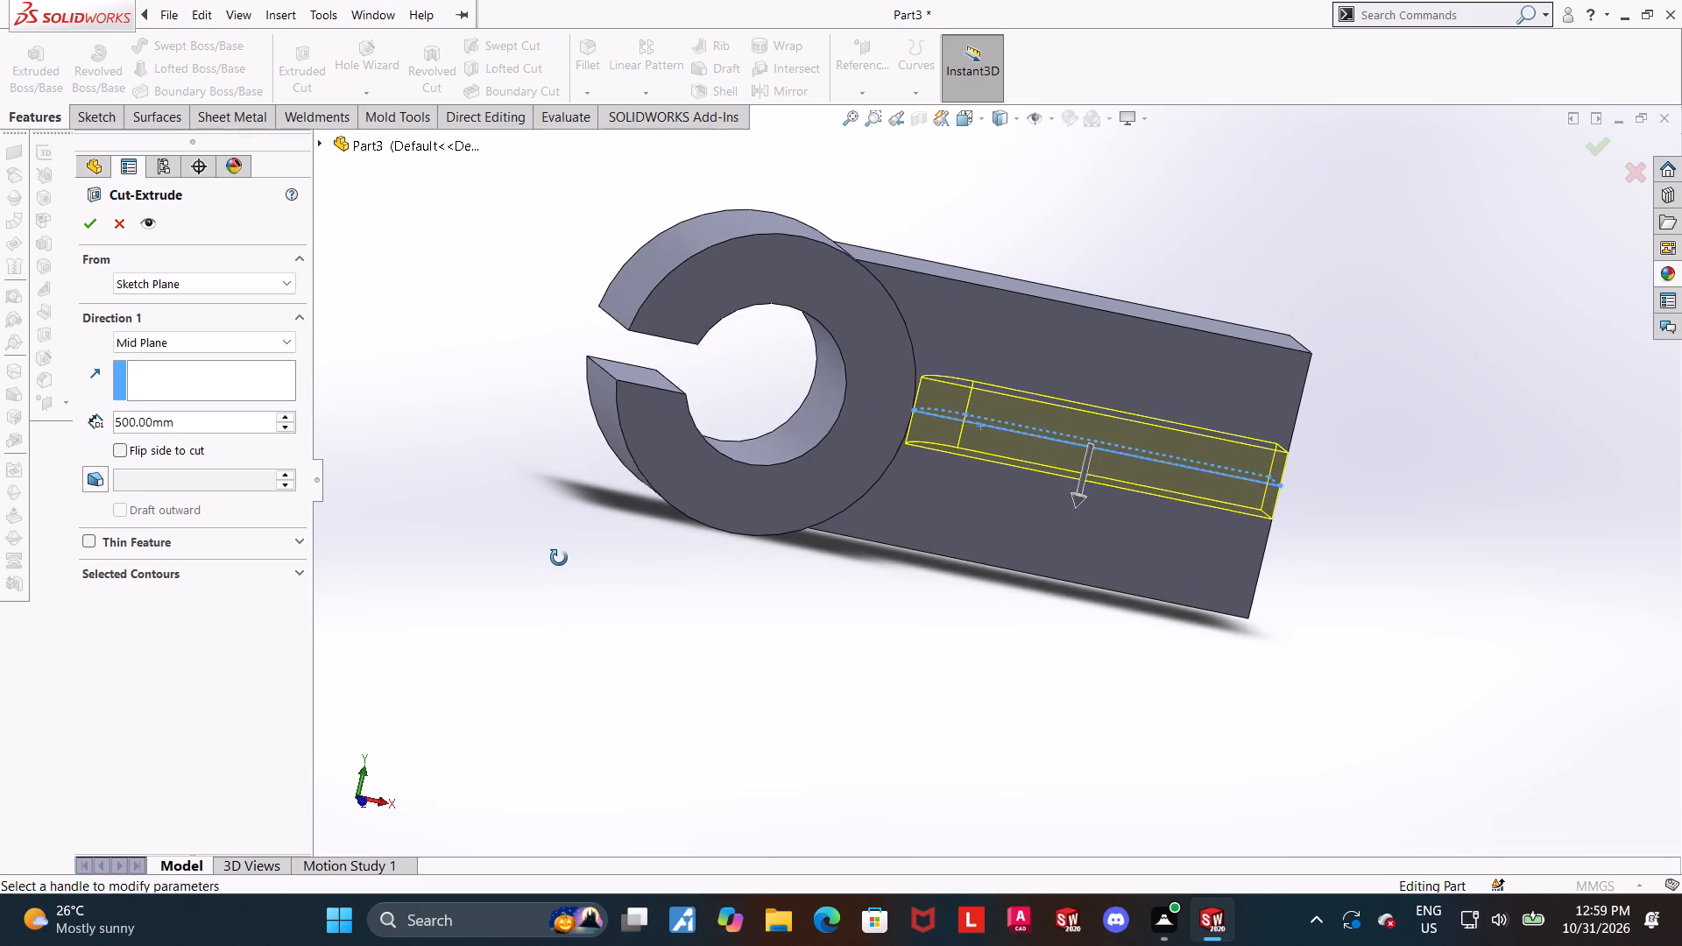
pyautogui.moveTo(559, 558); pyautogui.dragTo(562, 559, button='middle')
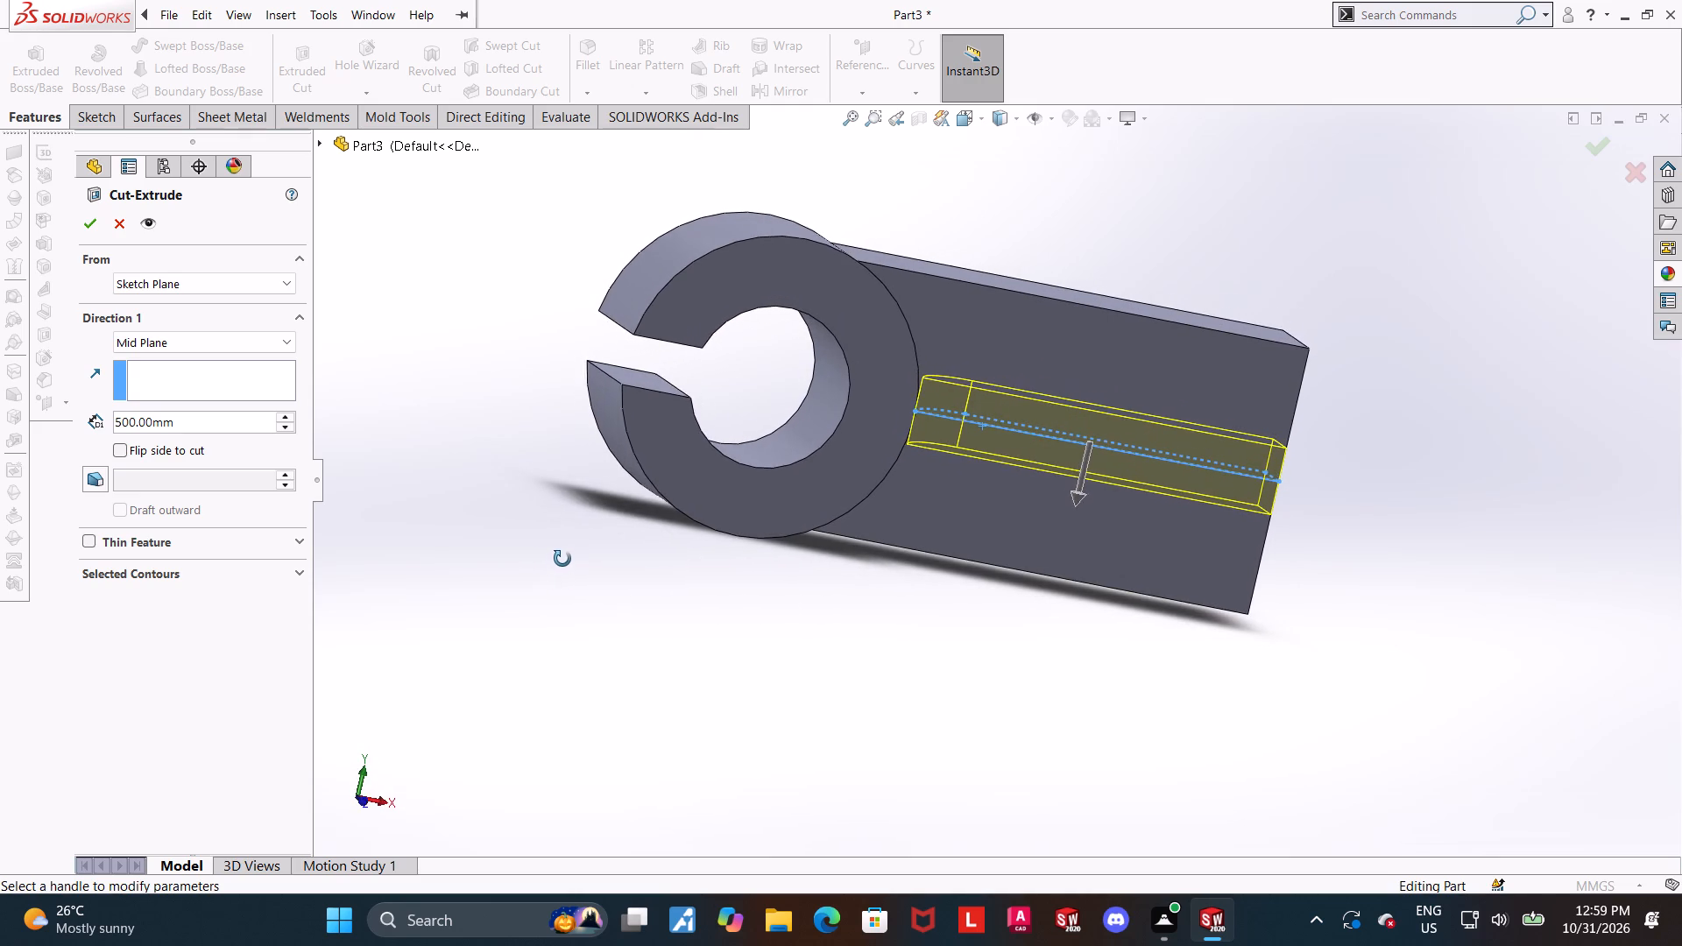
pyautogui.moveTo(562, 559); pyautogui.dragTo(426, 467, button='middle')
pyautogui.scroll(-1, 901, 506)
pyautogui.moveTo(901, 503); pyautogui.dragTo(887, 485, button='middle')
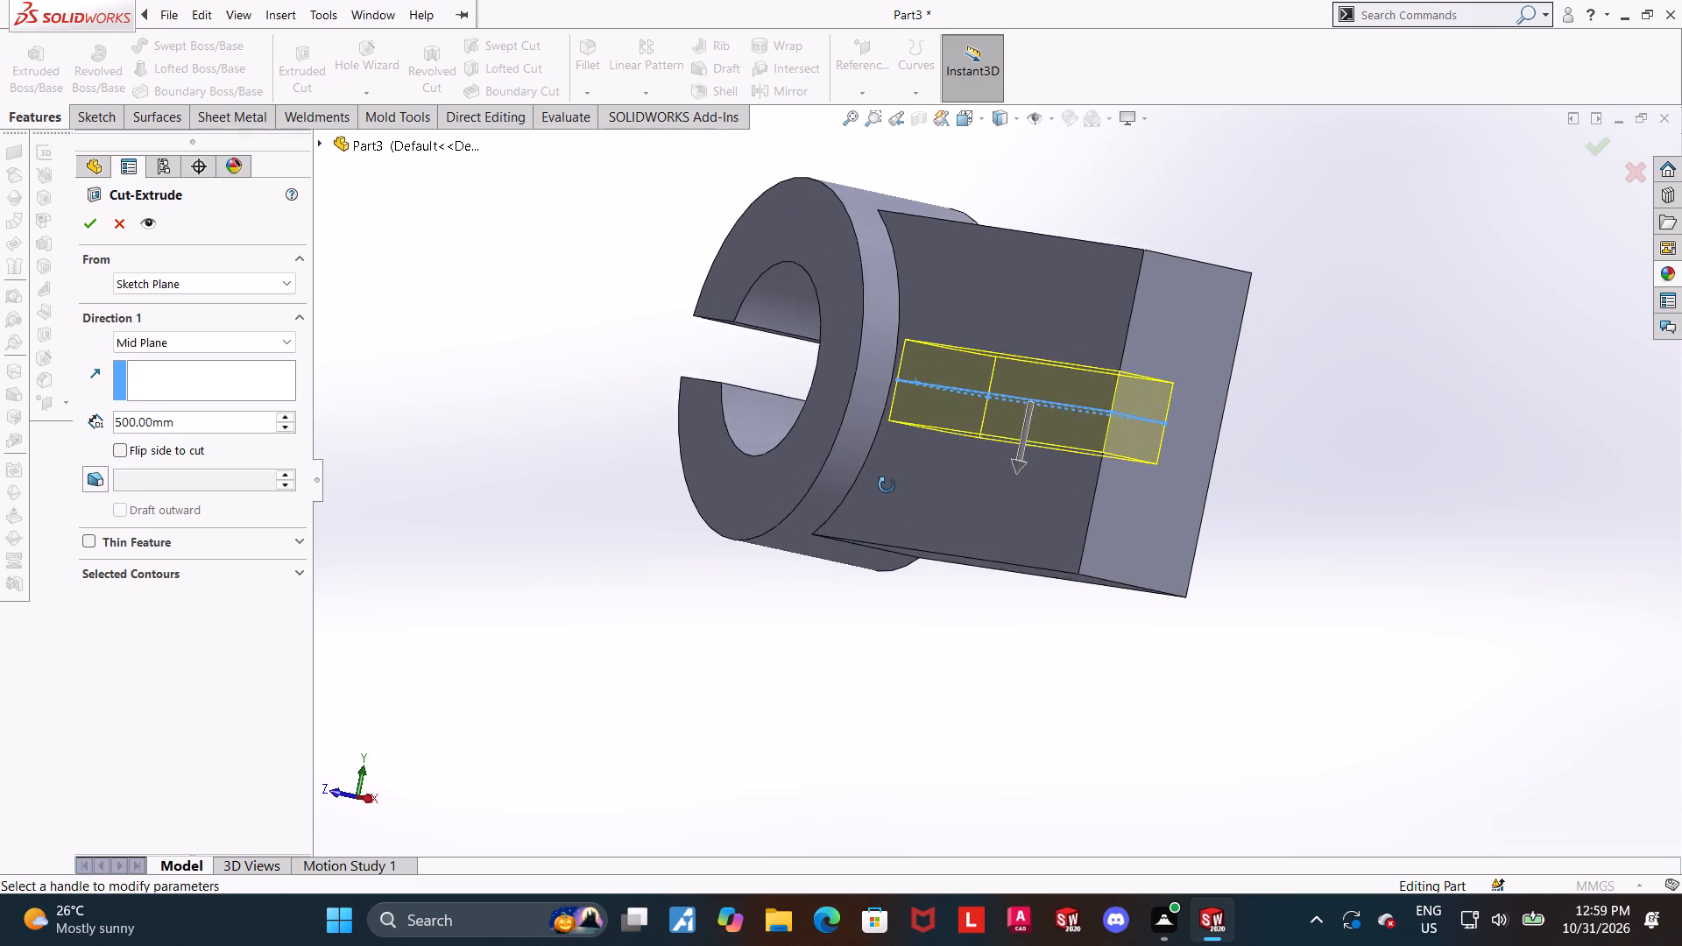
pyautogui.moveTo(887, 485); pyautogui.dragTo(941, 523, button='middle')
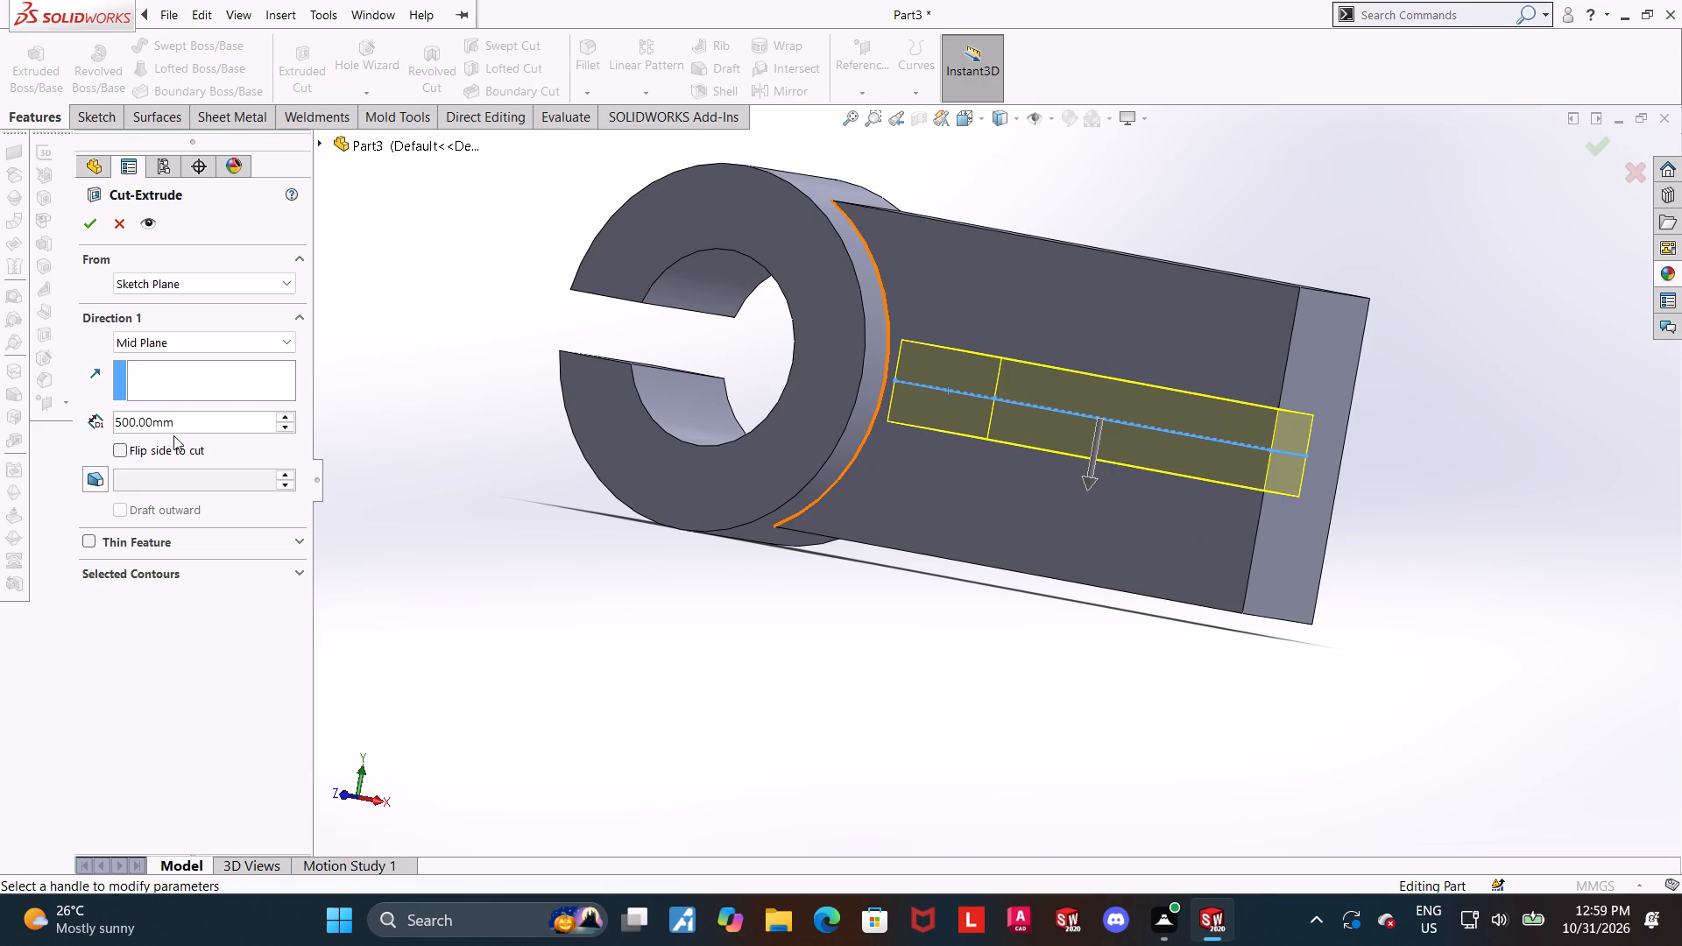
pyautogui.moveTo(812, 429); pyautogui.dragTo(804, 484, button='middle')
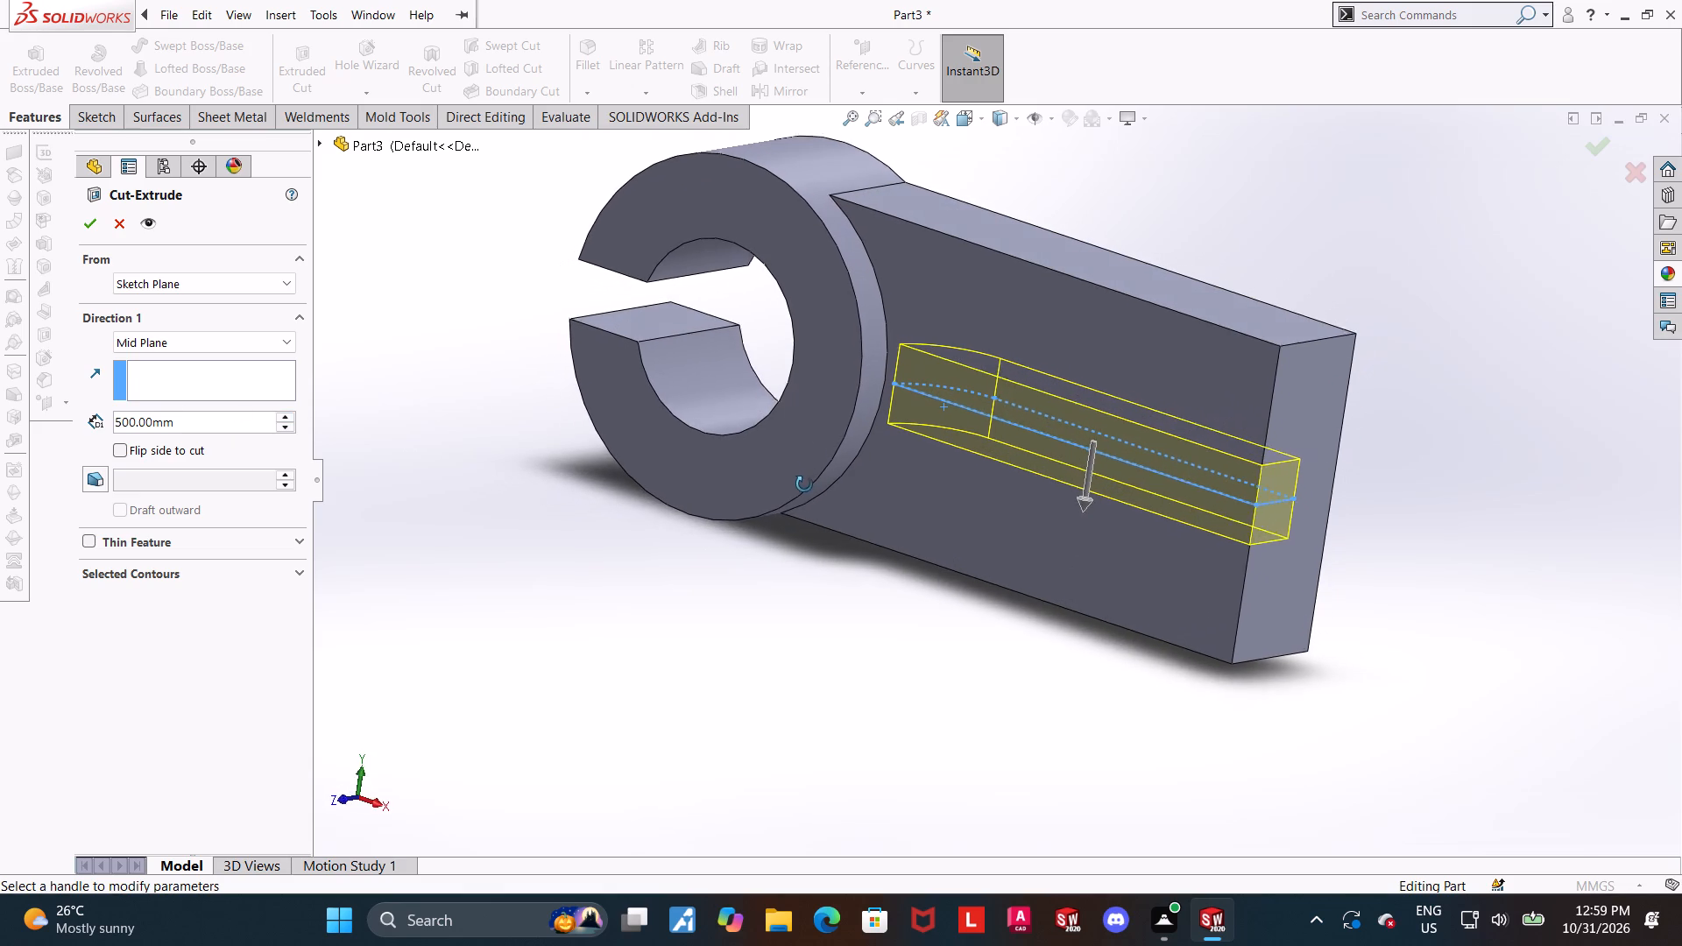
pyautogui.moveTo(804, 484); pyautogui.dragTo(802, 484, button='middle')
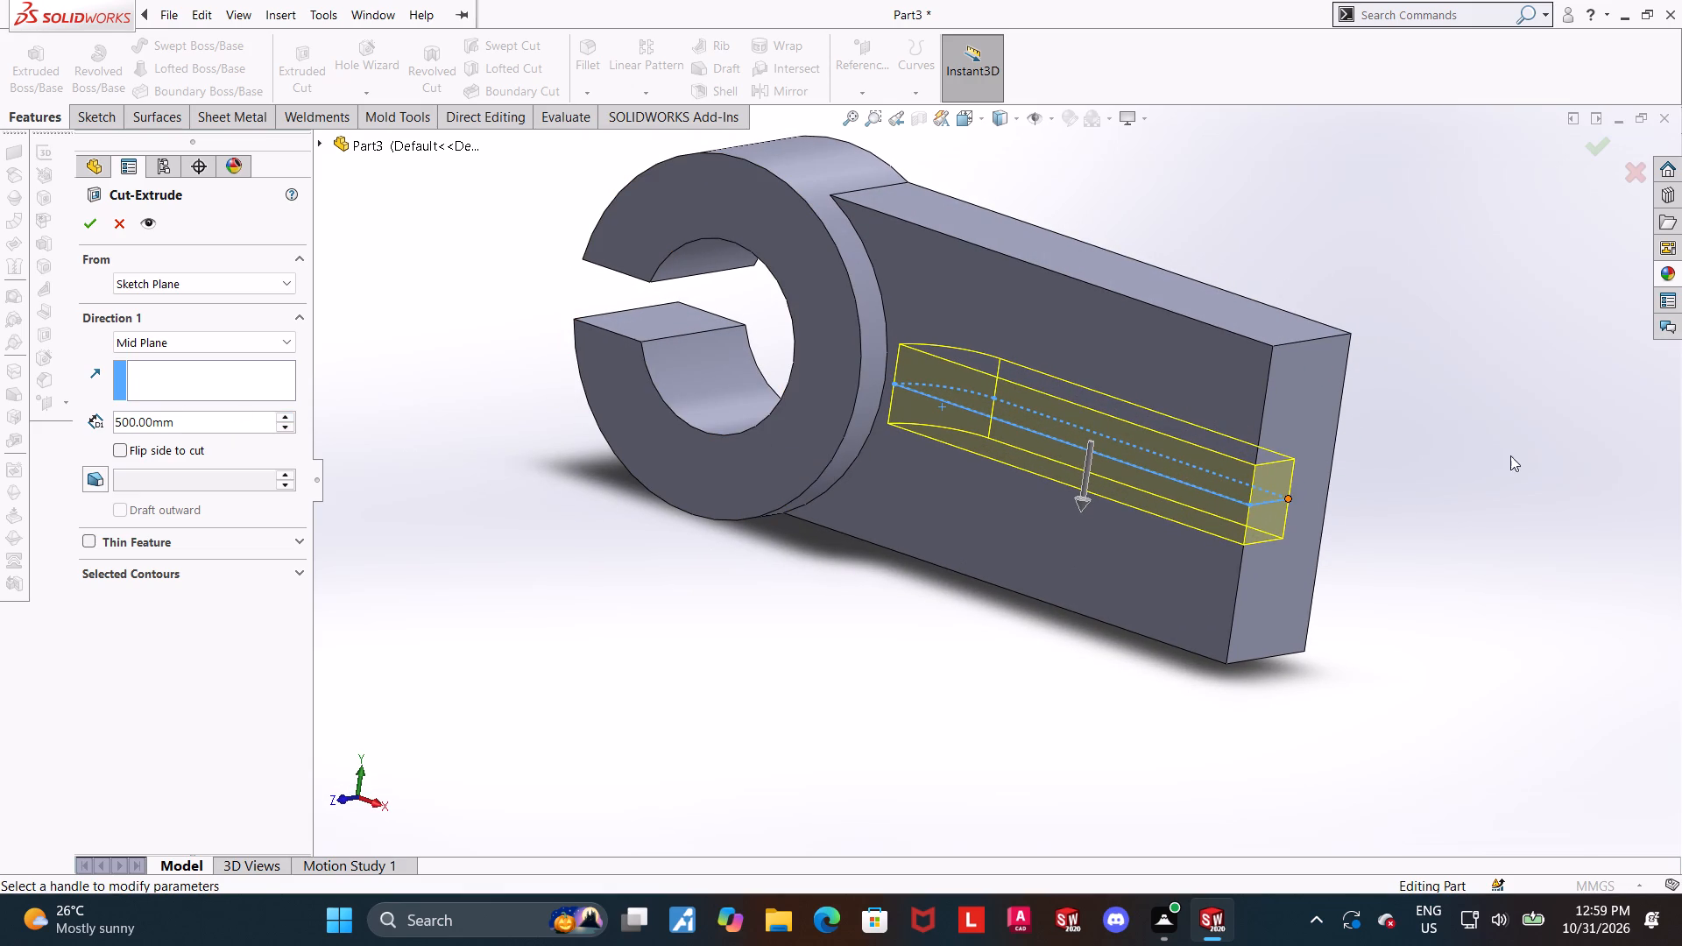
pyautogui.moveTo(1491, 413); pyautogui.dragTo(1460, 509, button='middle')
pyautogui.moveTo(1133, 576); pyautogui.dragTo(1134, 575, button='middle')
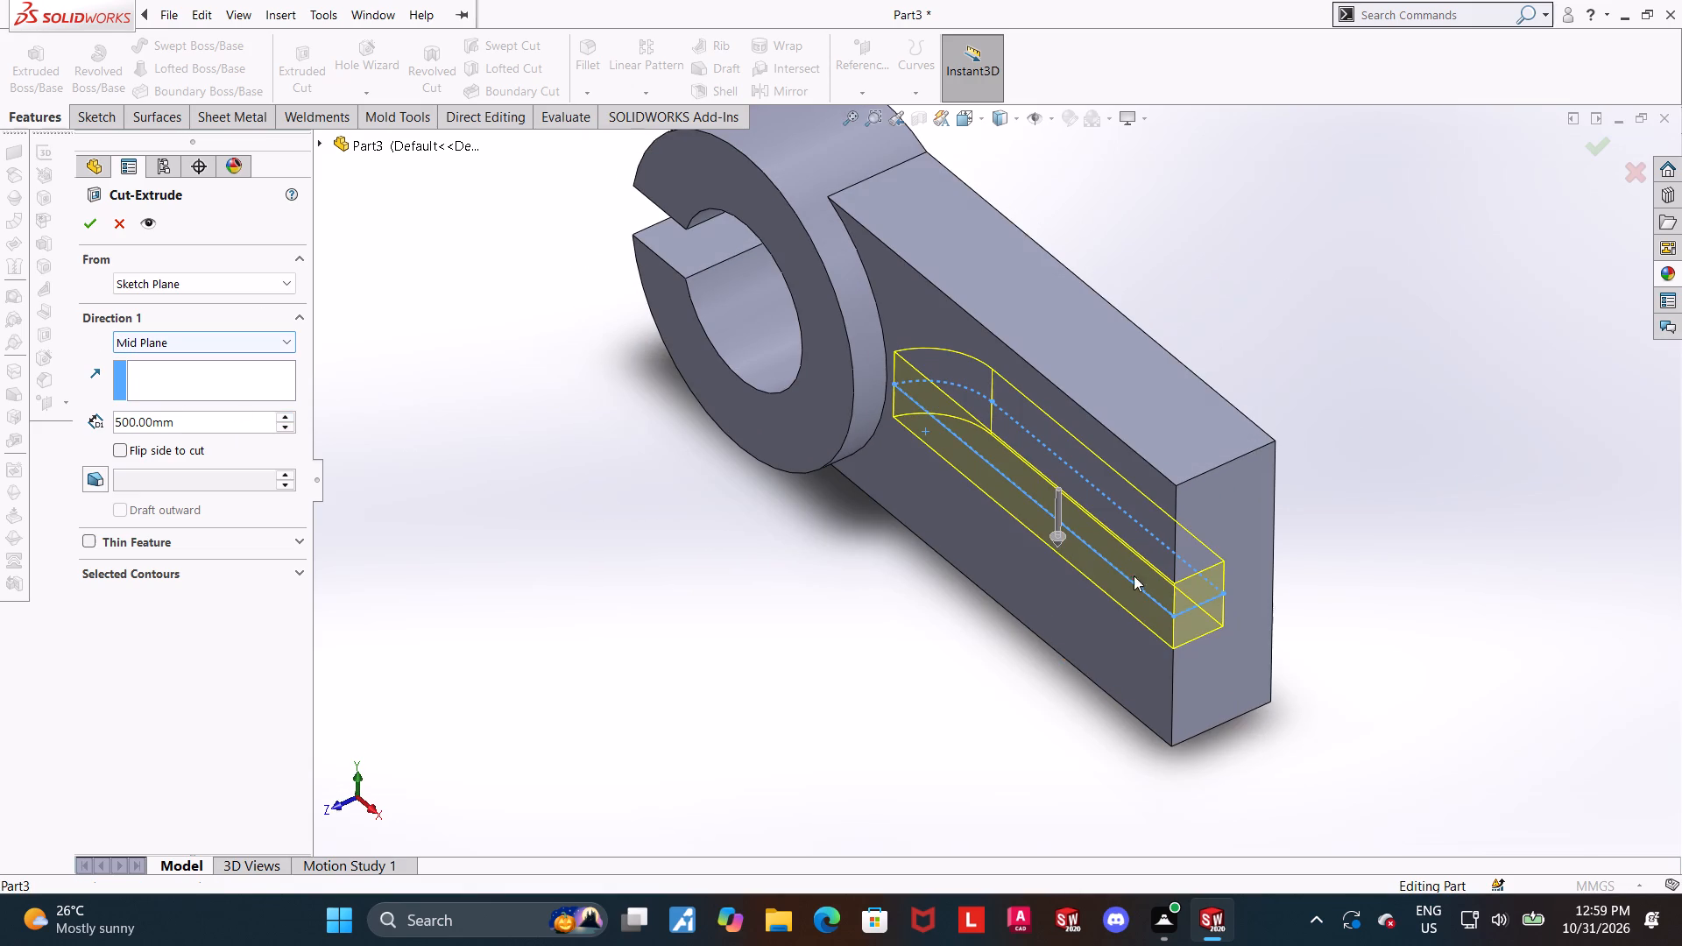
pyautogui.moveTo(1134, 575); pyautogui.dragTo(1139, 550, button='middle')
pyautogui.moveTo(758, 576); pyautogui.dragTo(805, 523, button='middle')
# Change the cut's end condition to Offset From Surface, 250 mm from the arm's upper side face, and complete the cut.
pyautogui.click(152, 343)
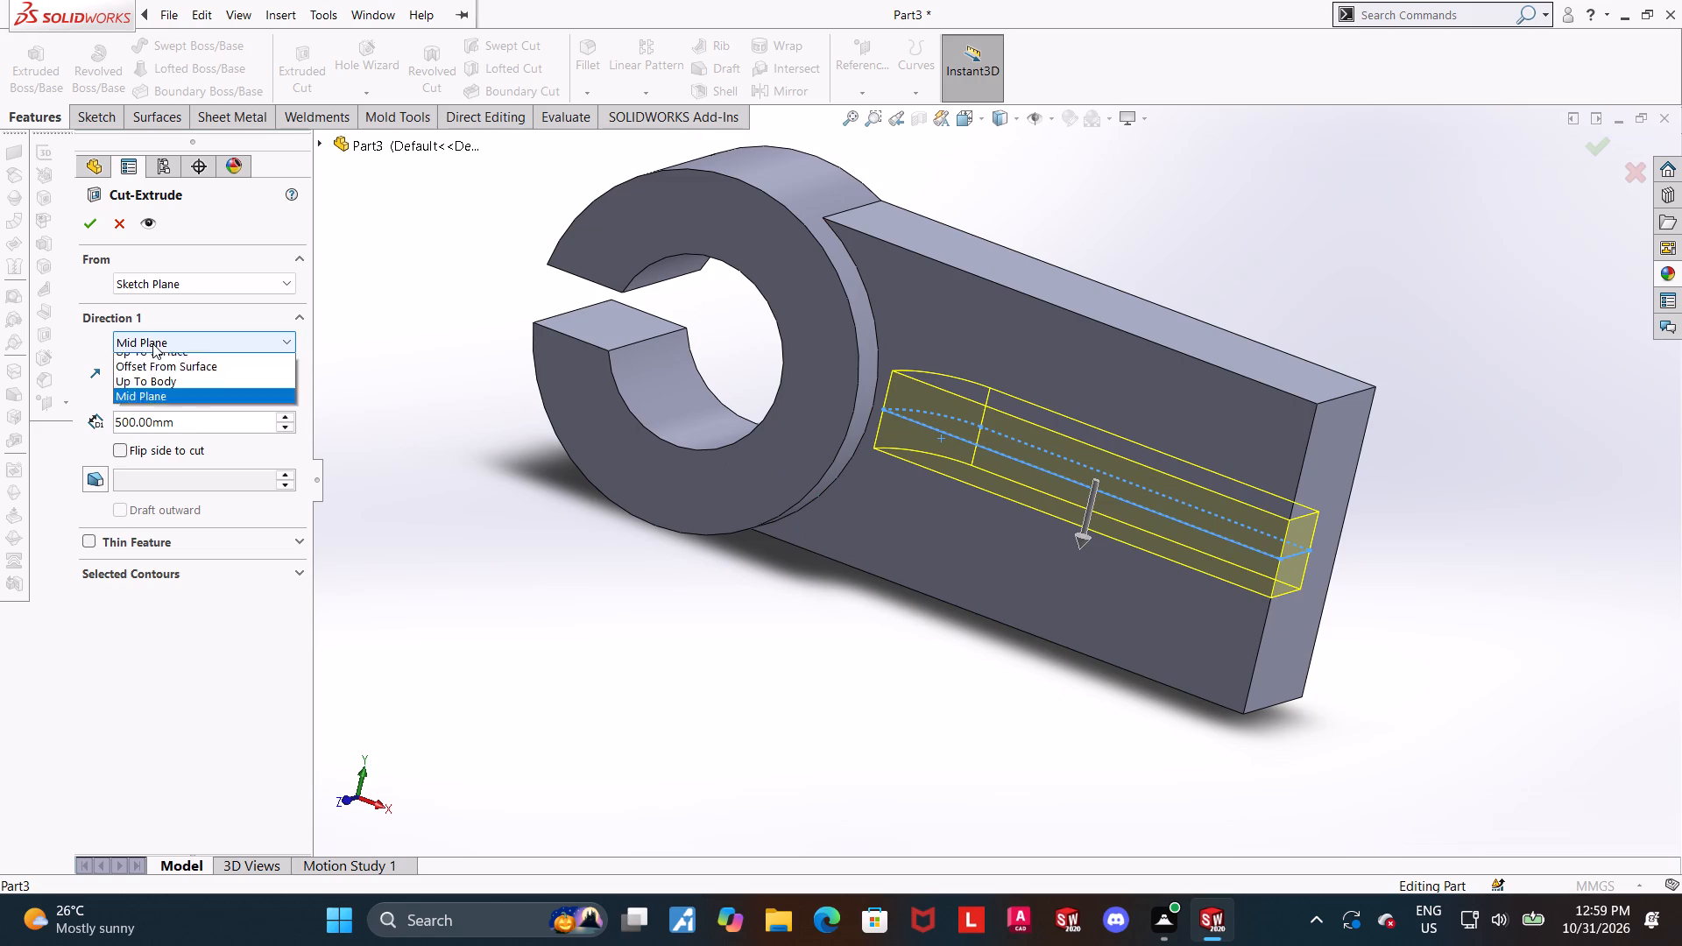
pyautogui.click(154, 451)
pyautogui.moveTo(1203, 424); pyautogui.dragTo(1195, 455, button='middle')
pyautogui.click(1170, 349)
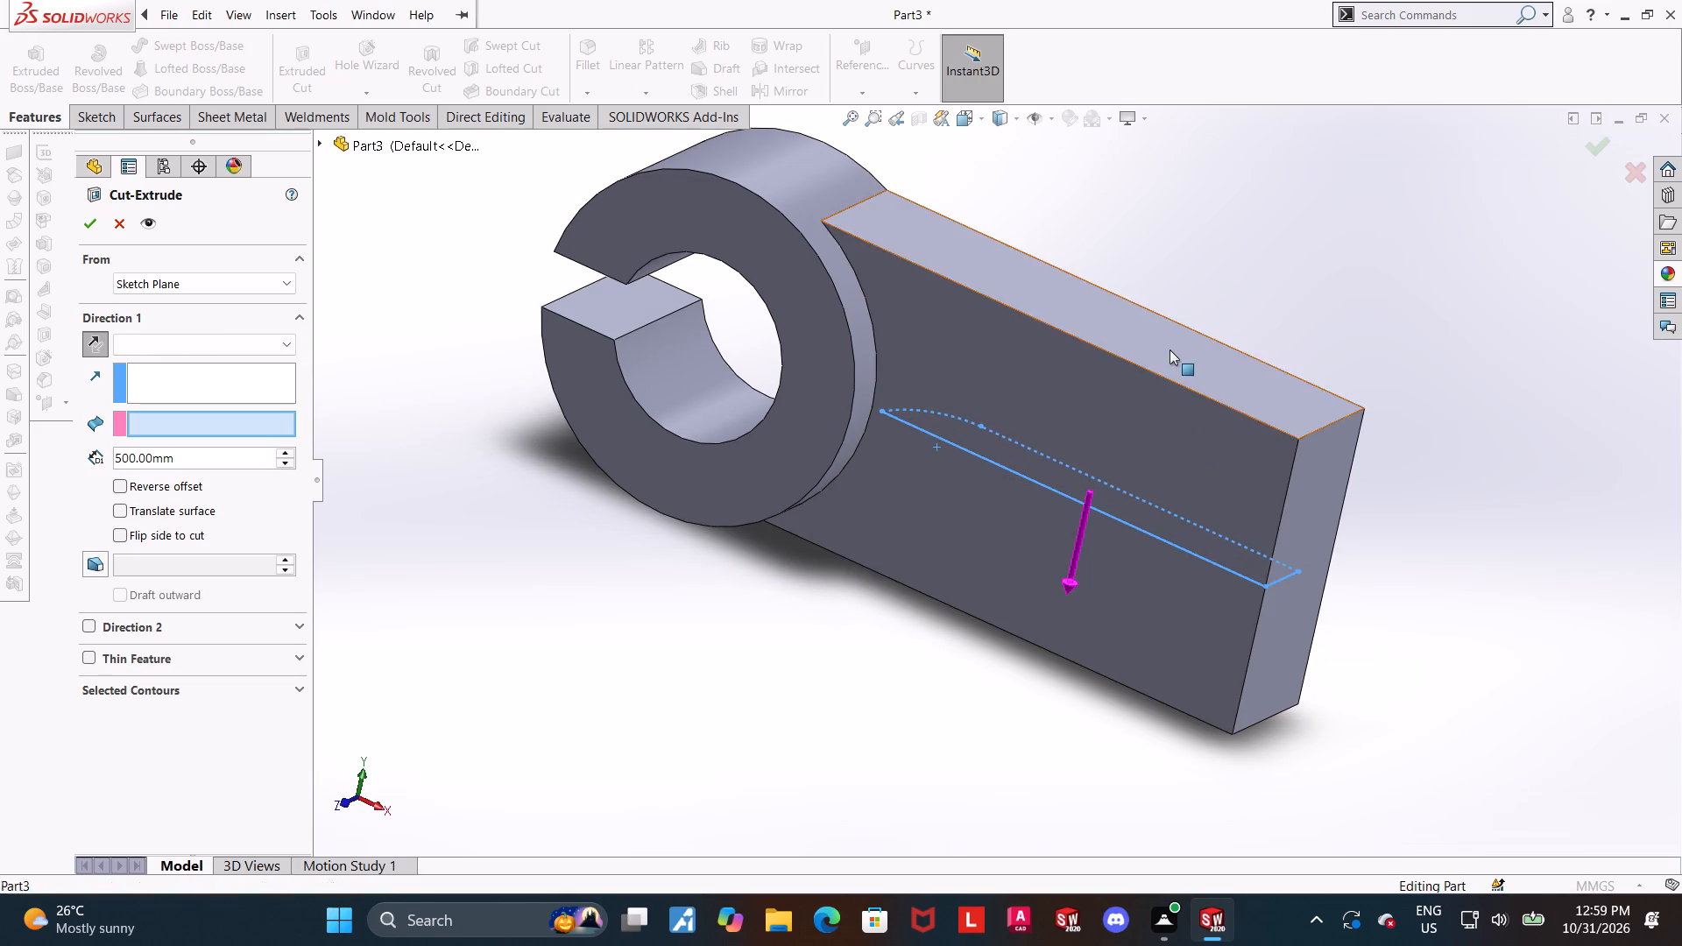
pyautogui.moveTo(244, 463); pyautogui.dragTo(0, 454)
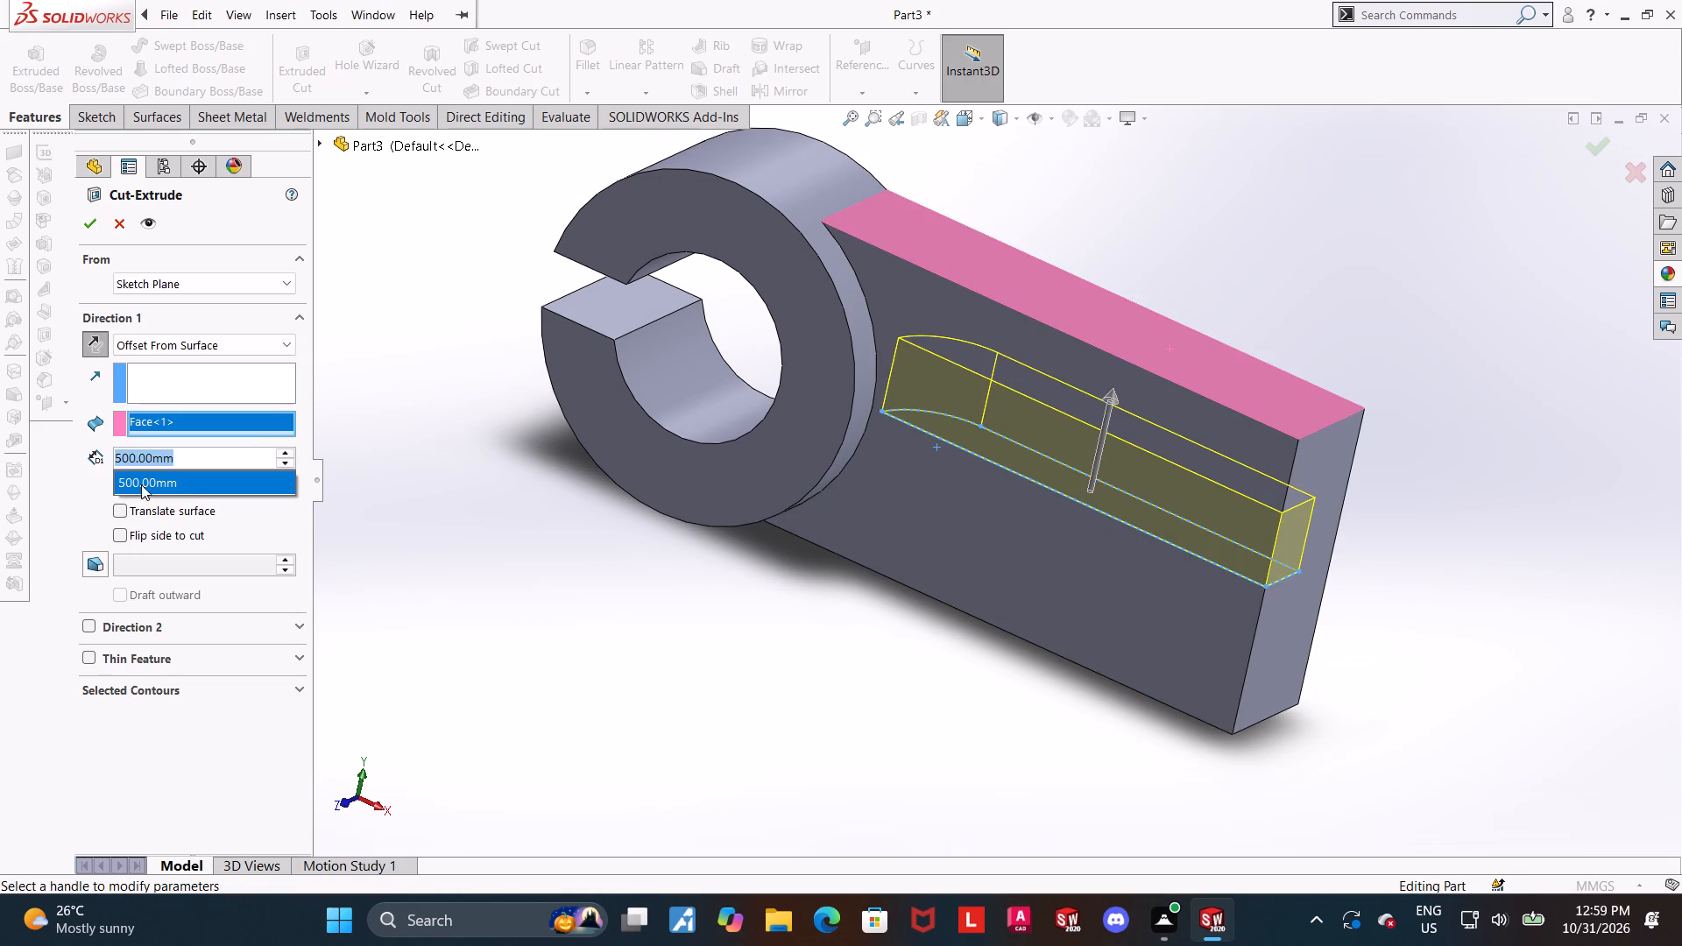
pyautogui.write('250')
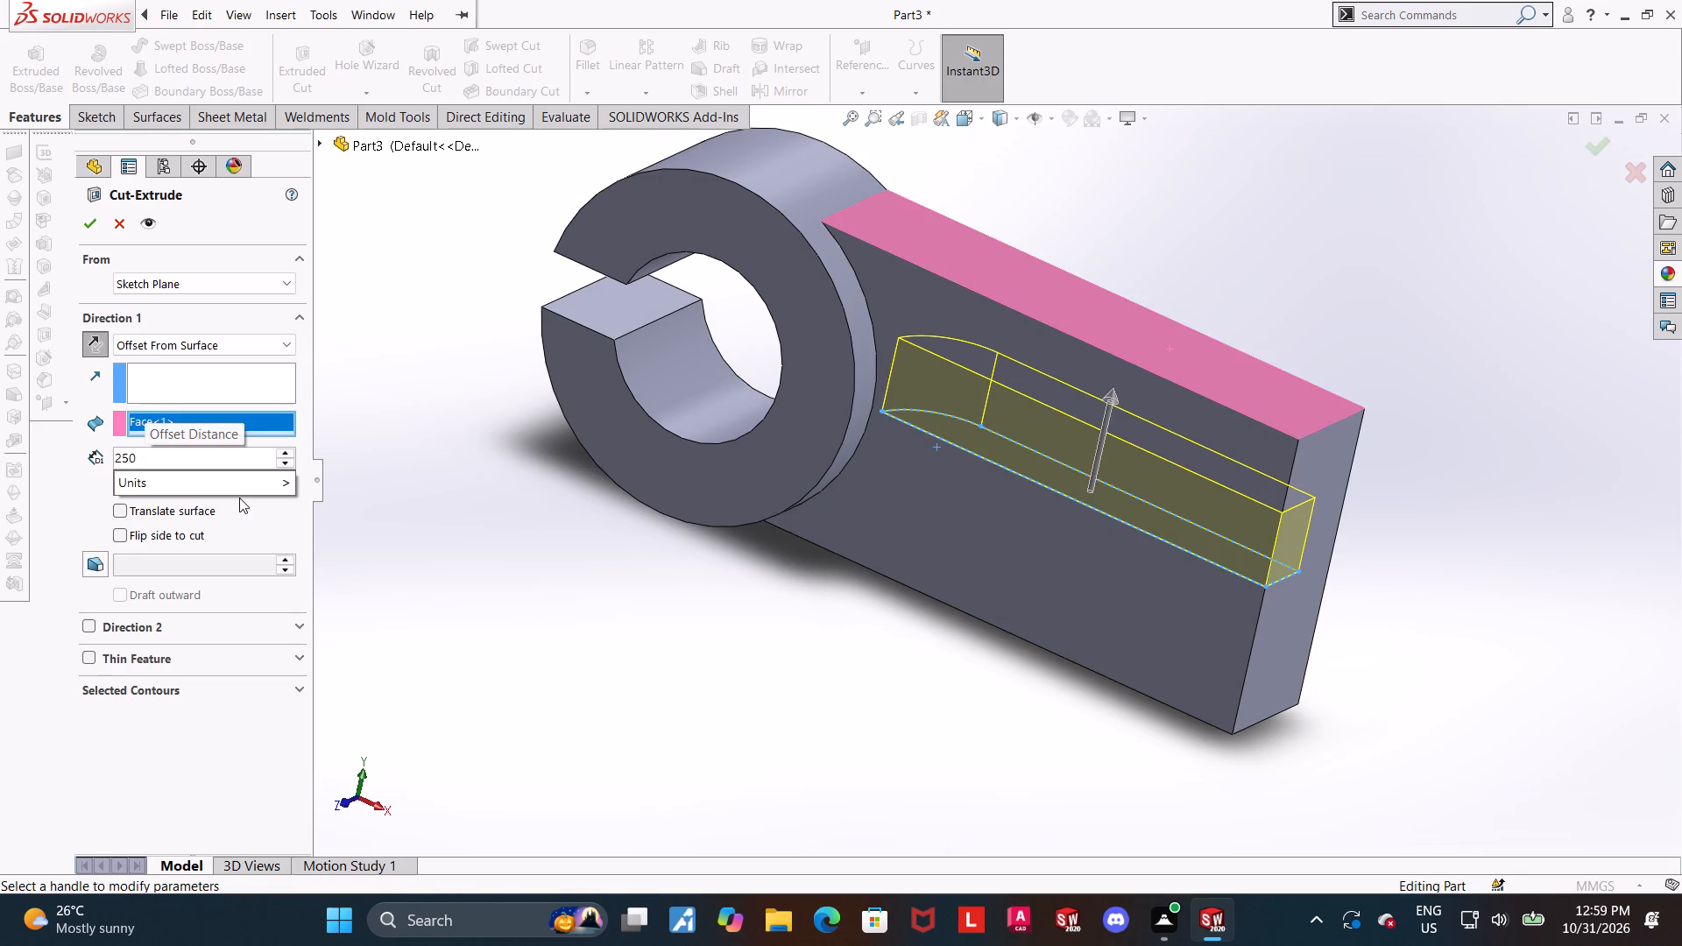
pyautogui.press('Return')
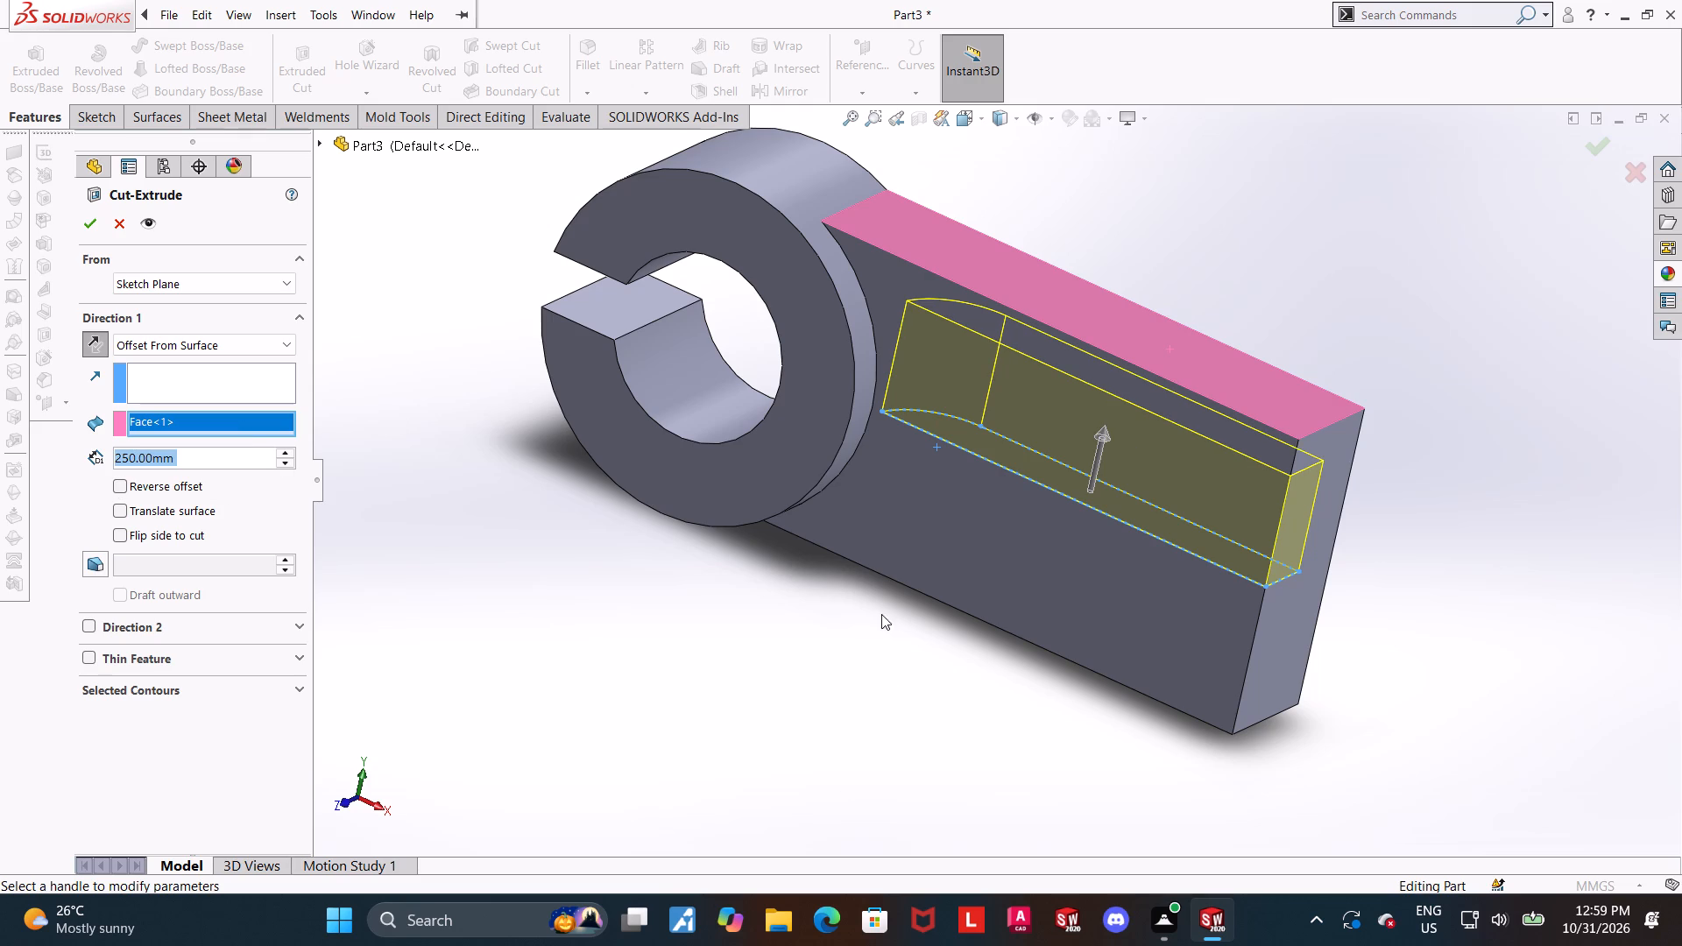
pyautogui.moveTo(894, 715); pyautogui.dragTo(953, 576, button='middle')
pyautogui.moveTo(958, 575); pyautogui.dragTo(937, 663, button='middle')
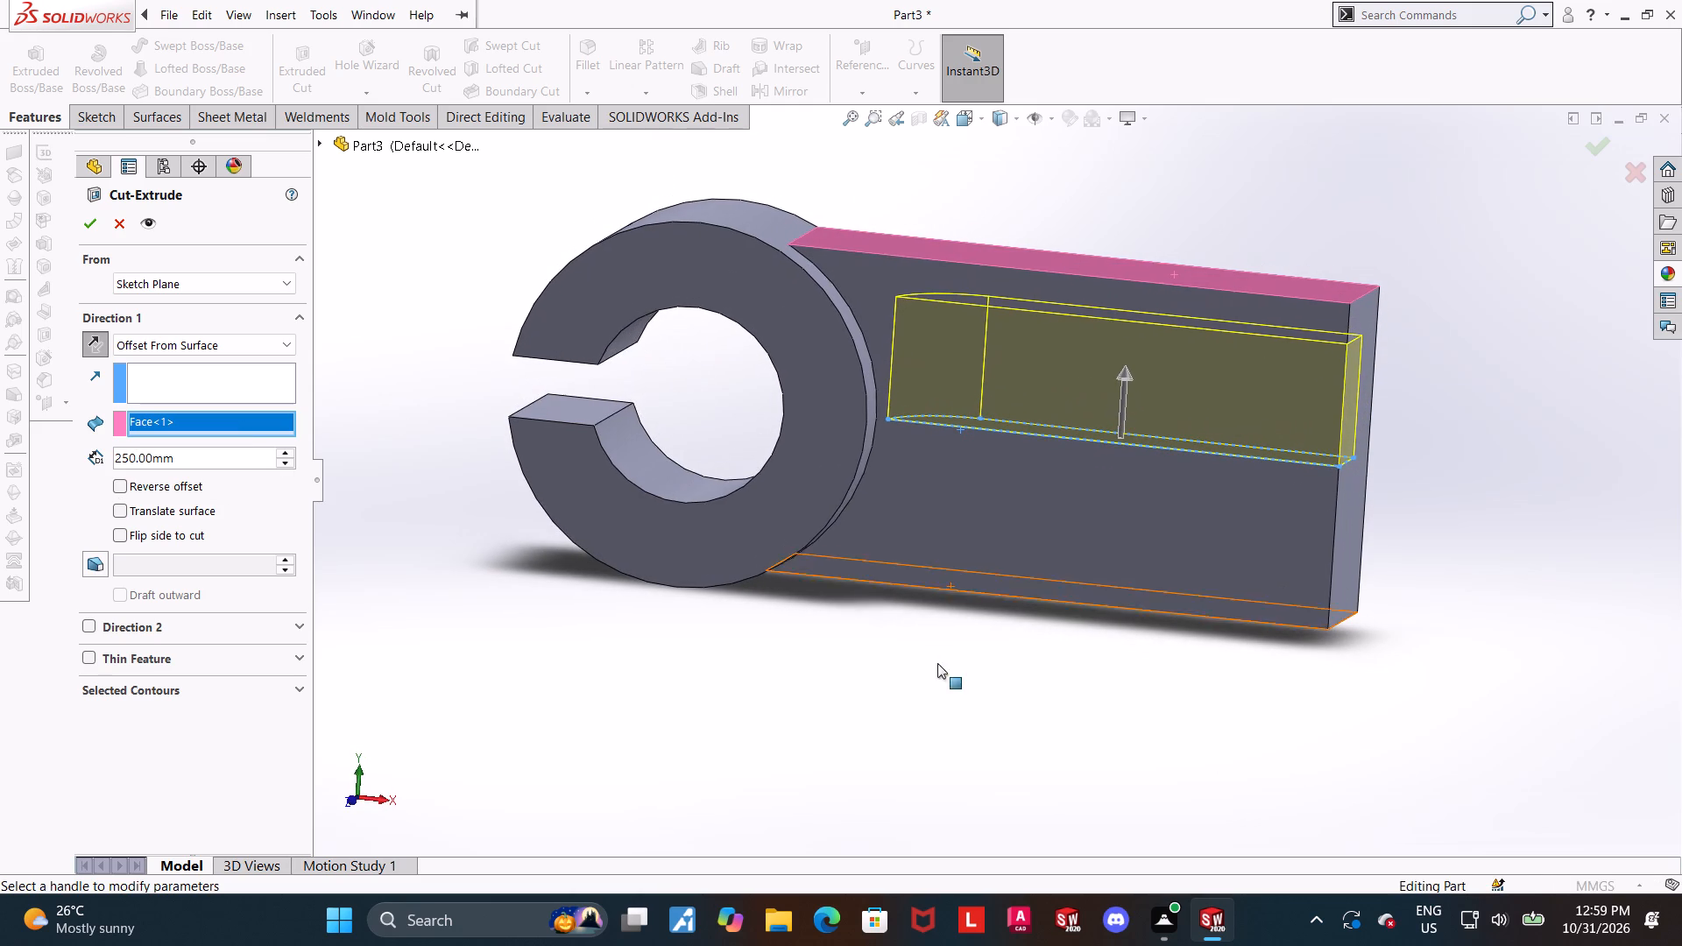
pyautogui.click(88, 215)
pyautogui.click(435, 300)
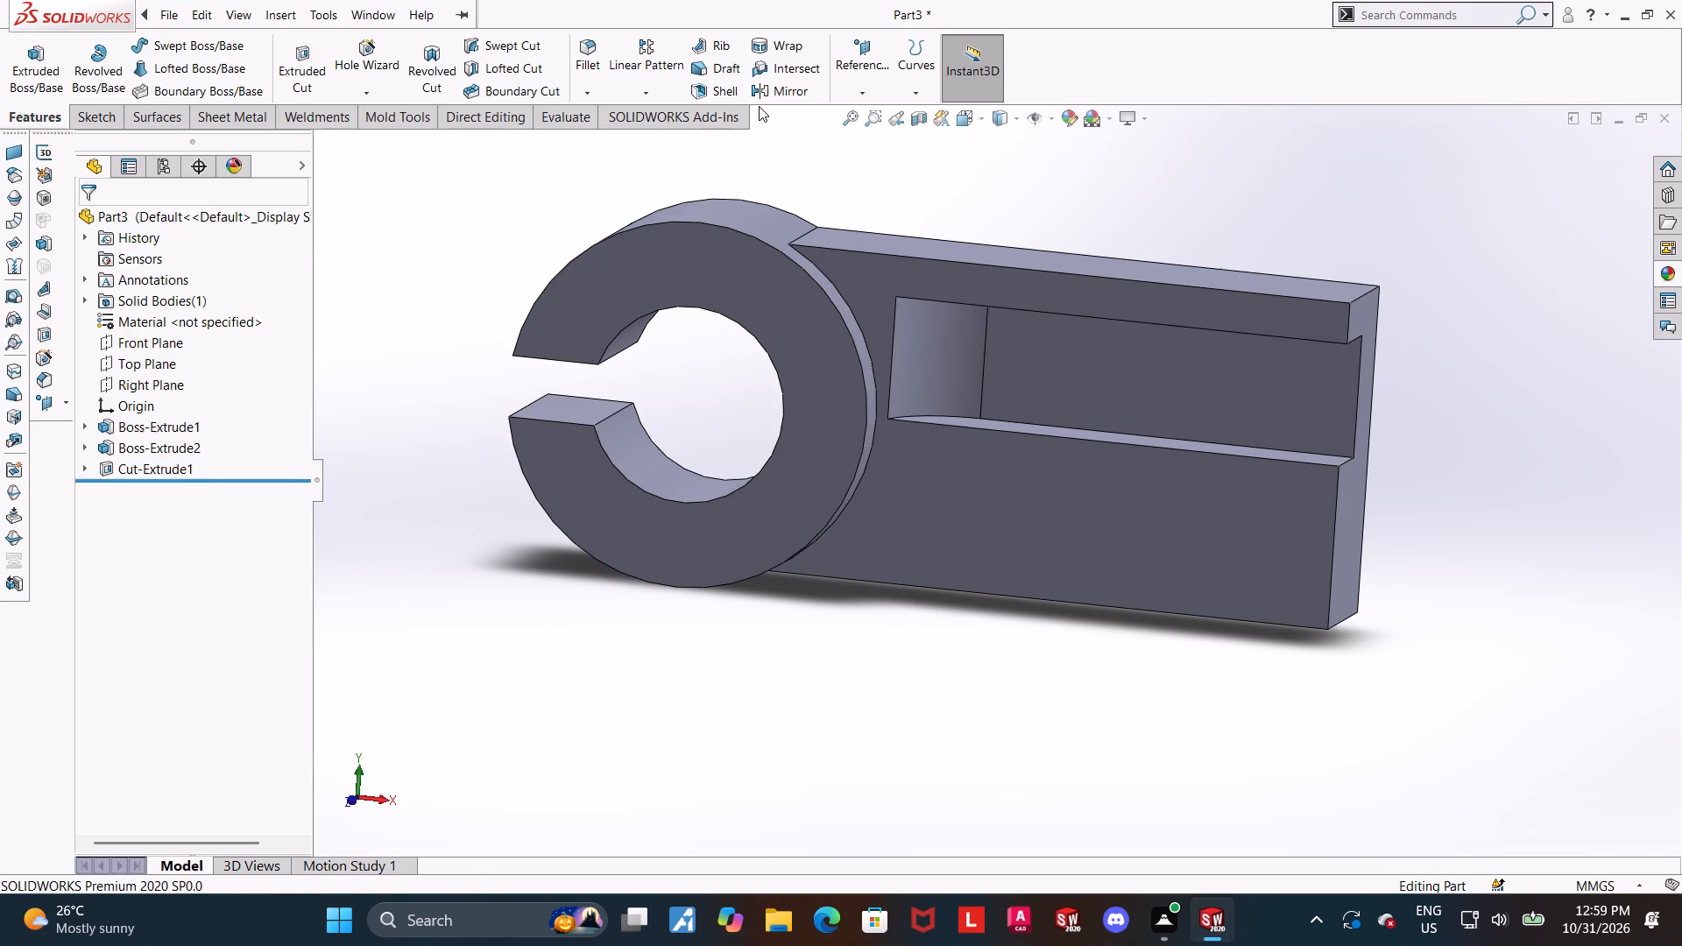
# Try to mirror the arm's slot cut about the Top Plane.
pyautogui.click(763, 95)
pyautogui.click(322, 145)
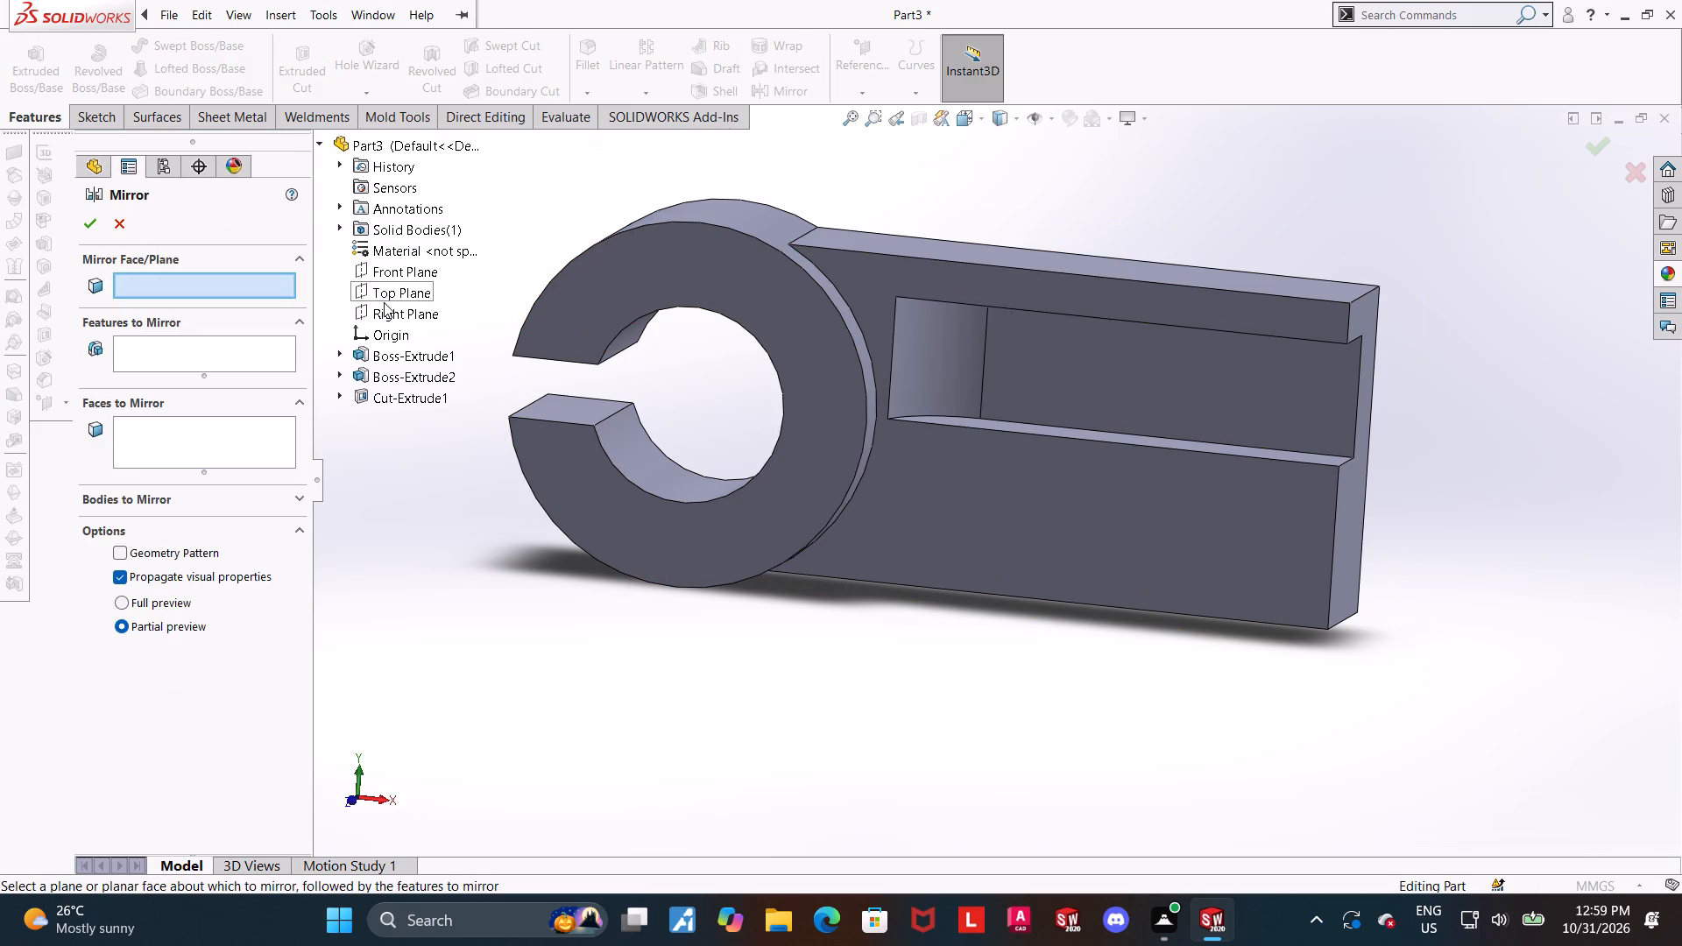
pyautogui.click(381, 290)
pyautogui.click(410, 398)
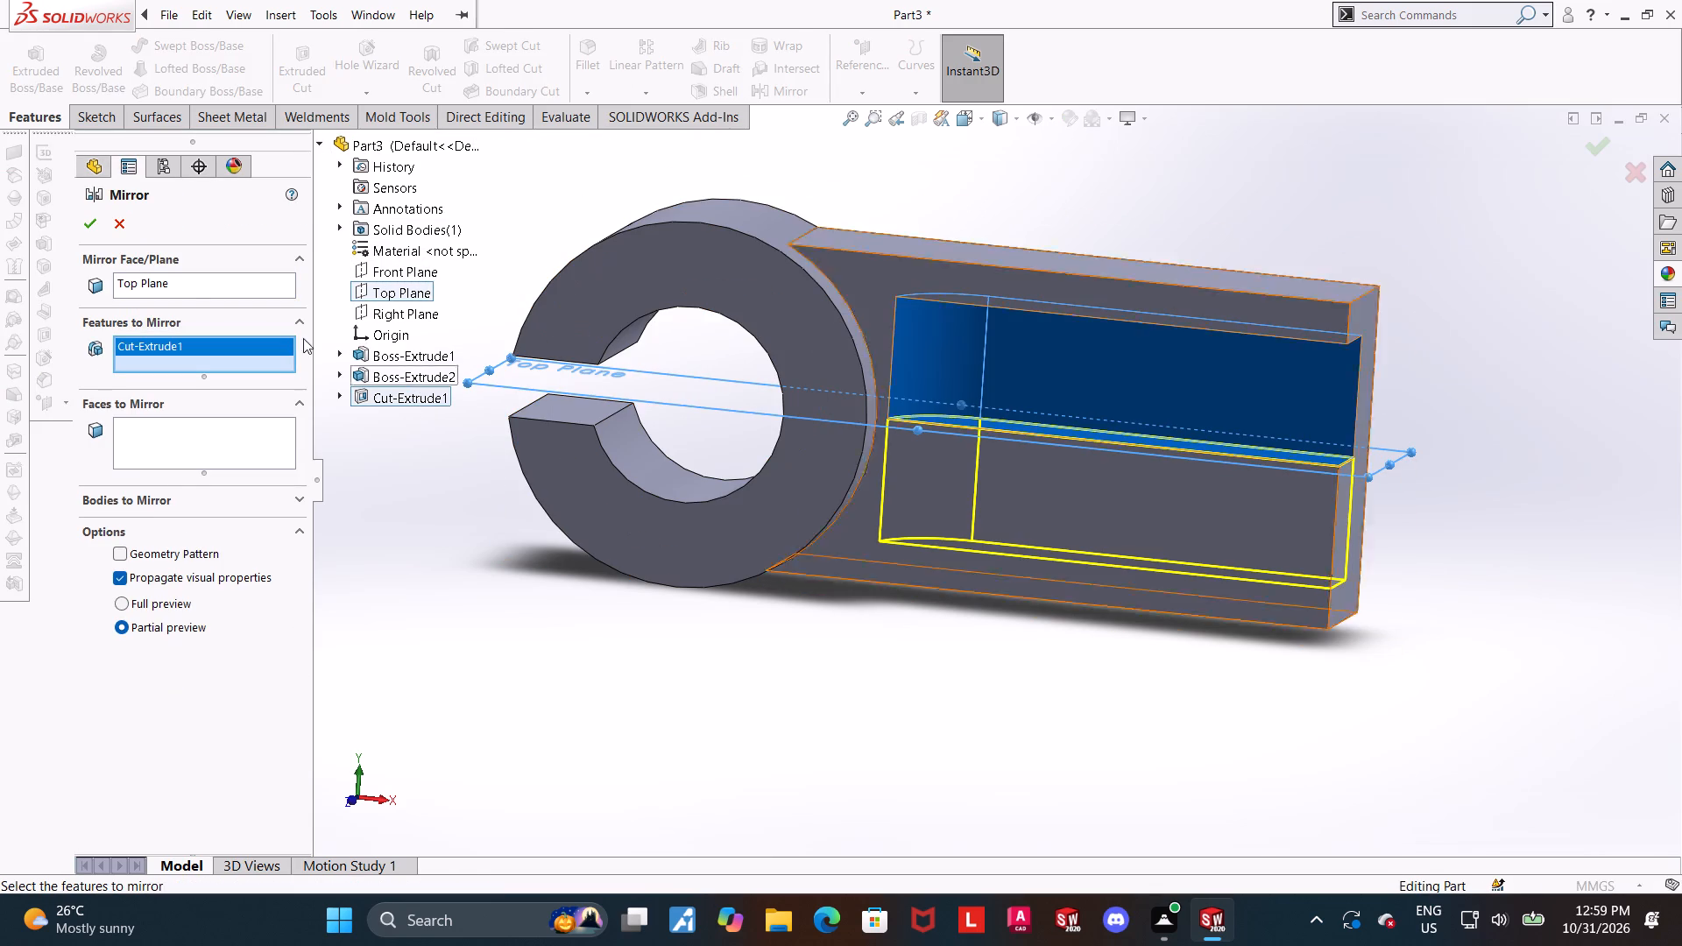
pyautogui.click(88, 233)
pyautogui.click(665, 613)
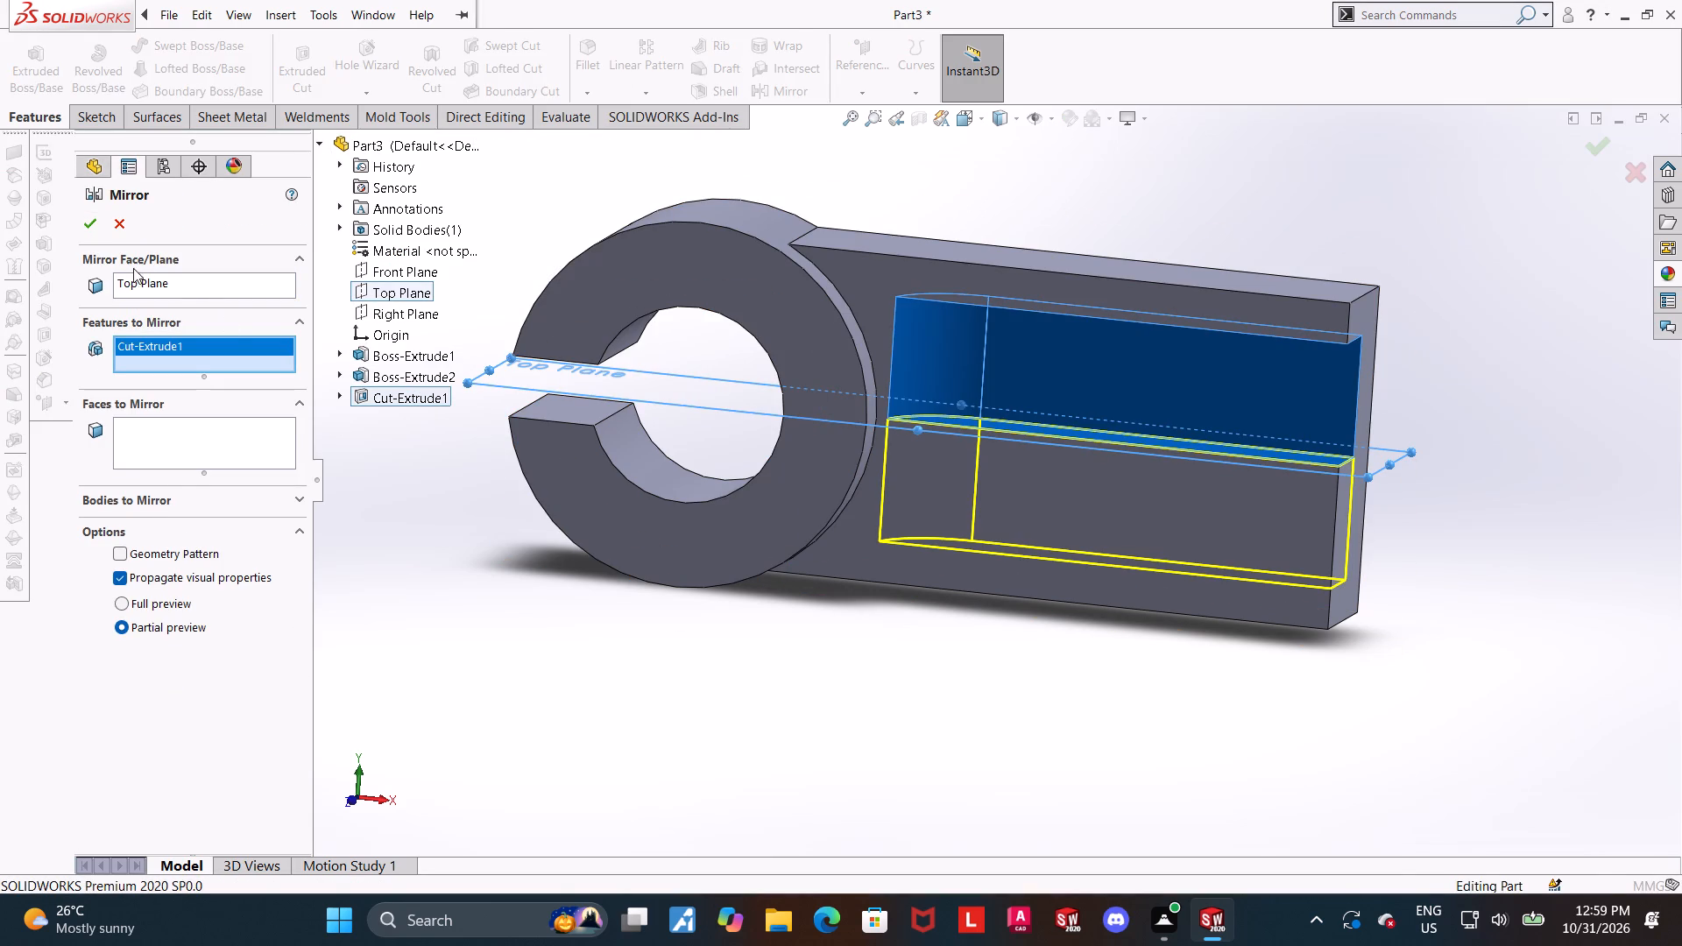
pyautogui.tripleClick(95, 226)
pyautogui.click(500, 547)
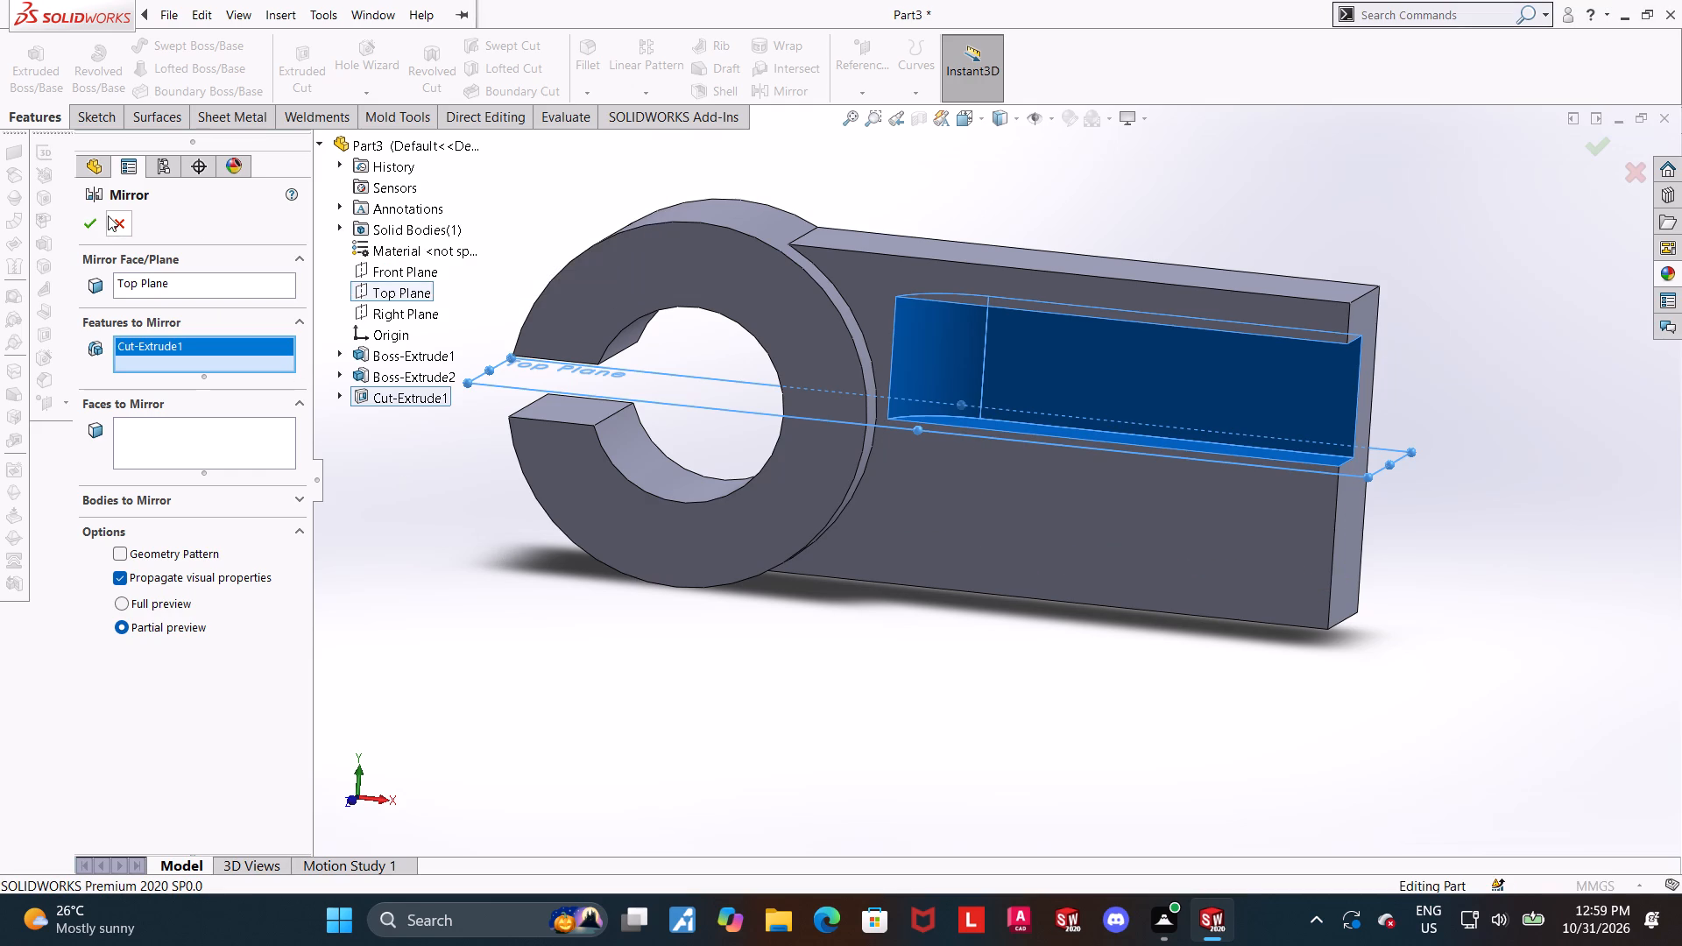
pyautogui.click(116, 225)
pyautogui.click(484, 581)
# Cut-extrude the same slot profile sketch the opposite way, using Offset From Surface at 250 mm from the arm's lower side face.
pyautogui.click(83, 463)
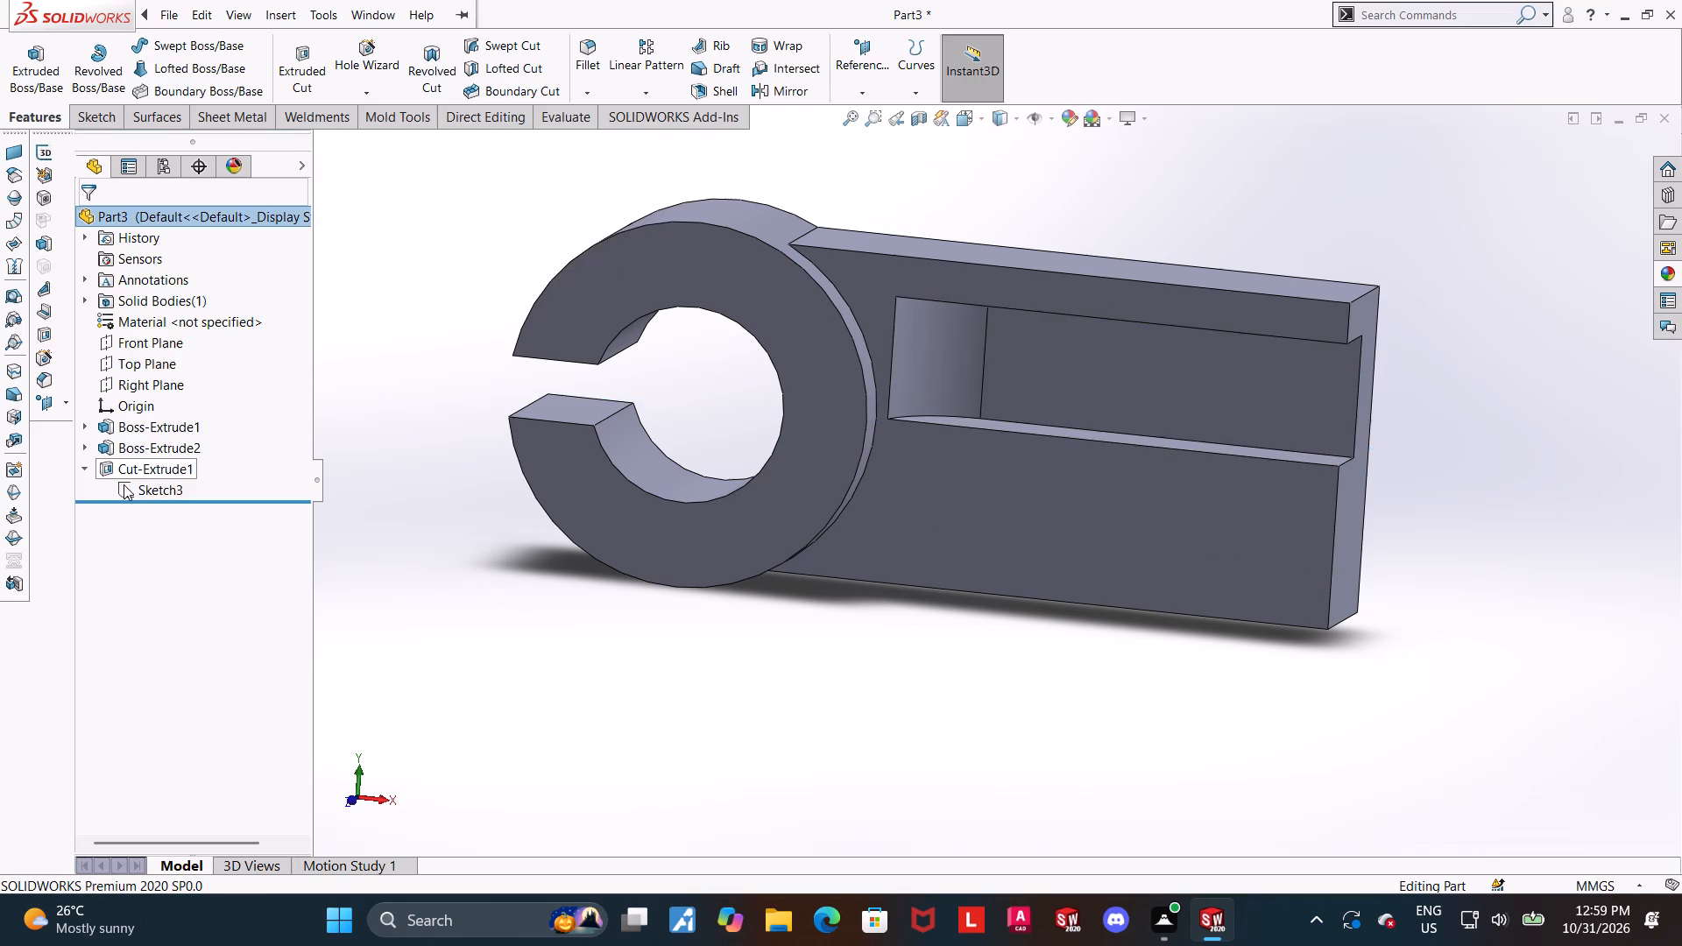
pyautogui.click(135, 490)
pyautogui.click(316, 68)
pyautogui.moveTo(1113, 709); pyautogui.dragTo(1112, 493, button='middle')
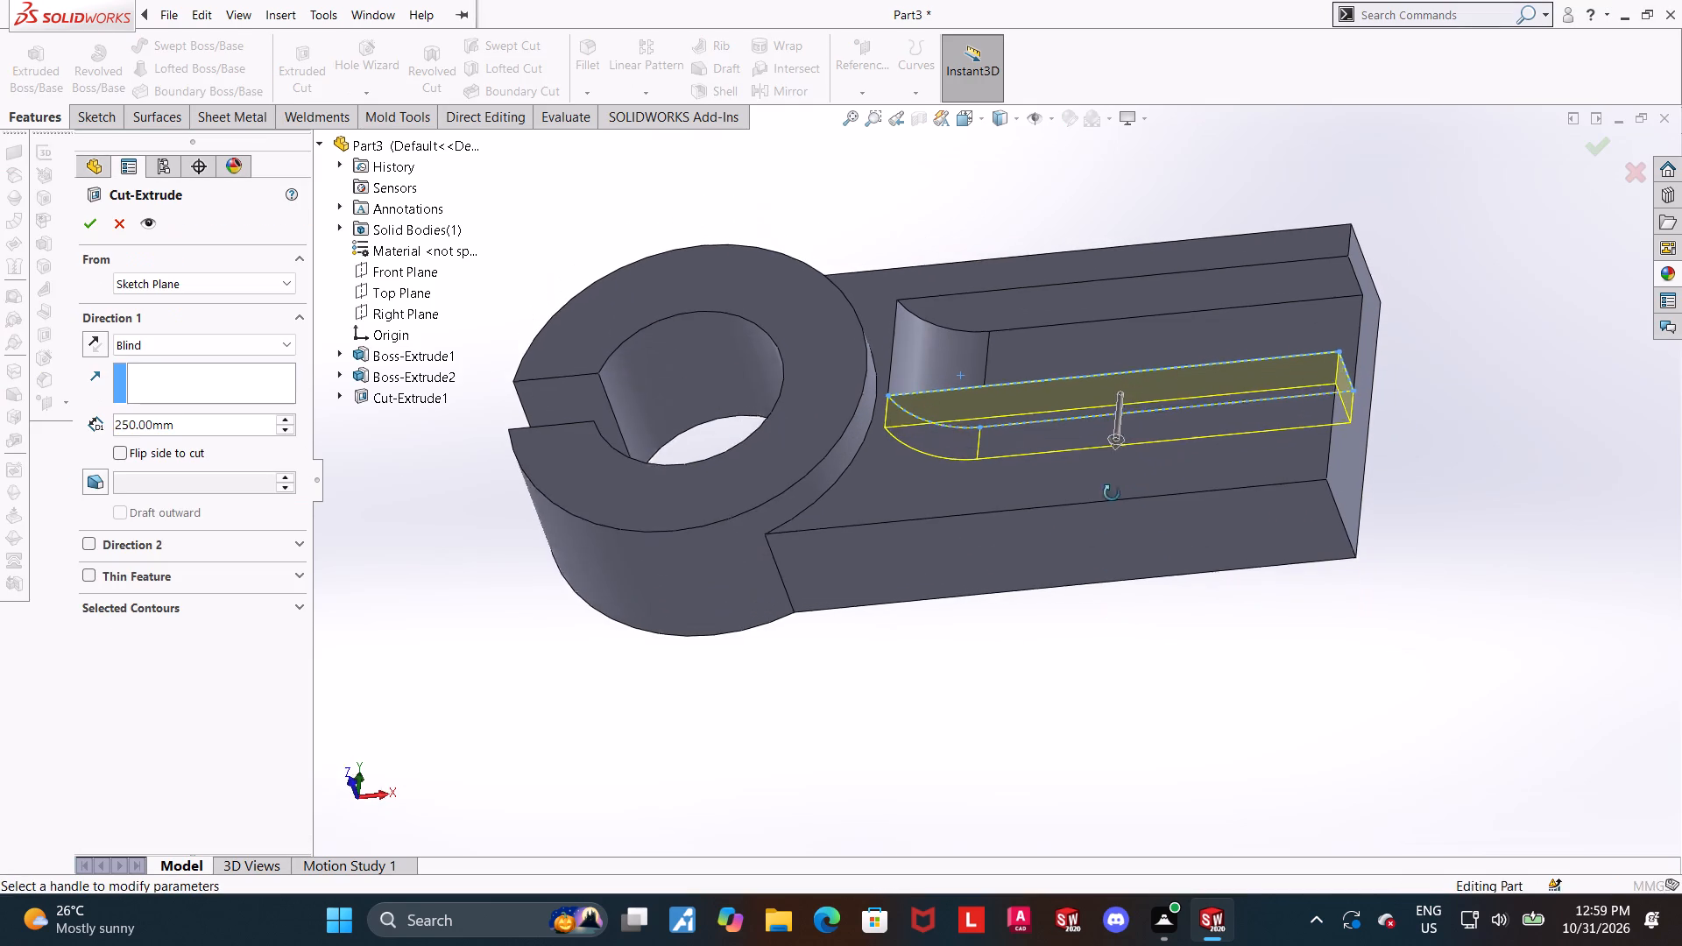
pyautogui.moveTo(1112, 493); pyautogui.dragTo(1111, 488, button='middle')
pyautogui.click(198, 345)
pyautogui.click(181, 448)
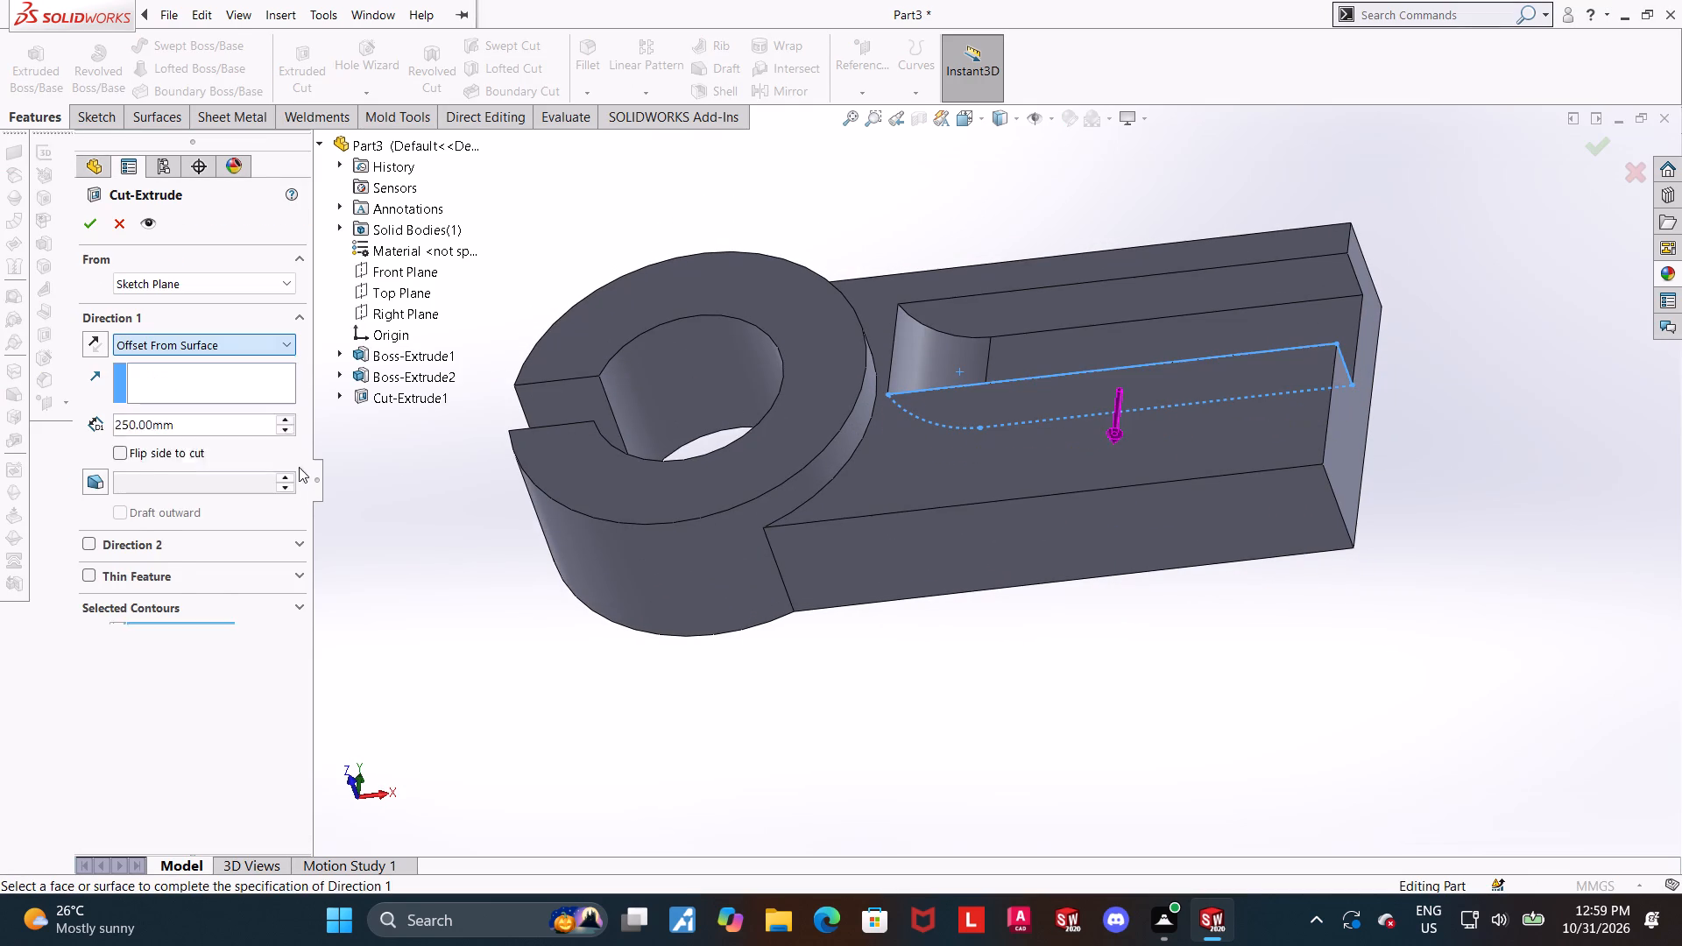
pyautogui.click(1005, 529)
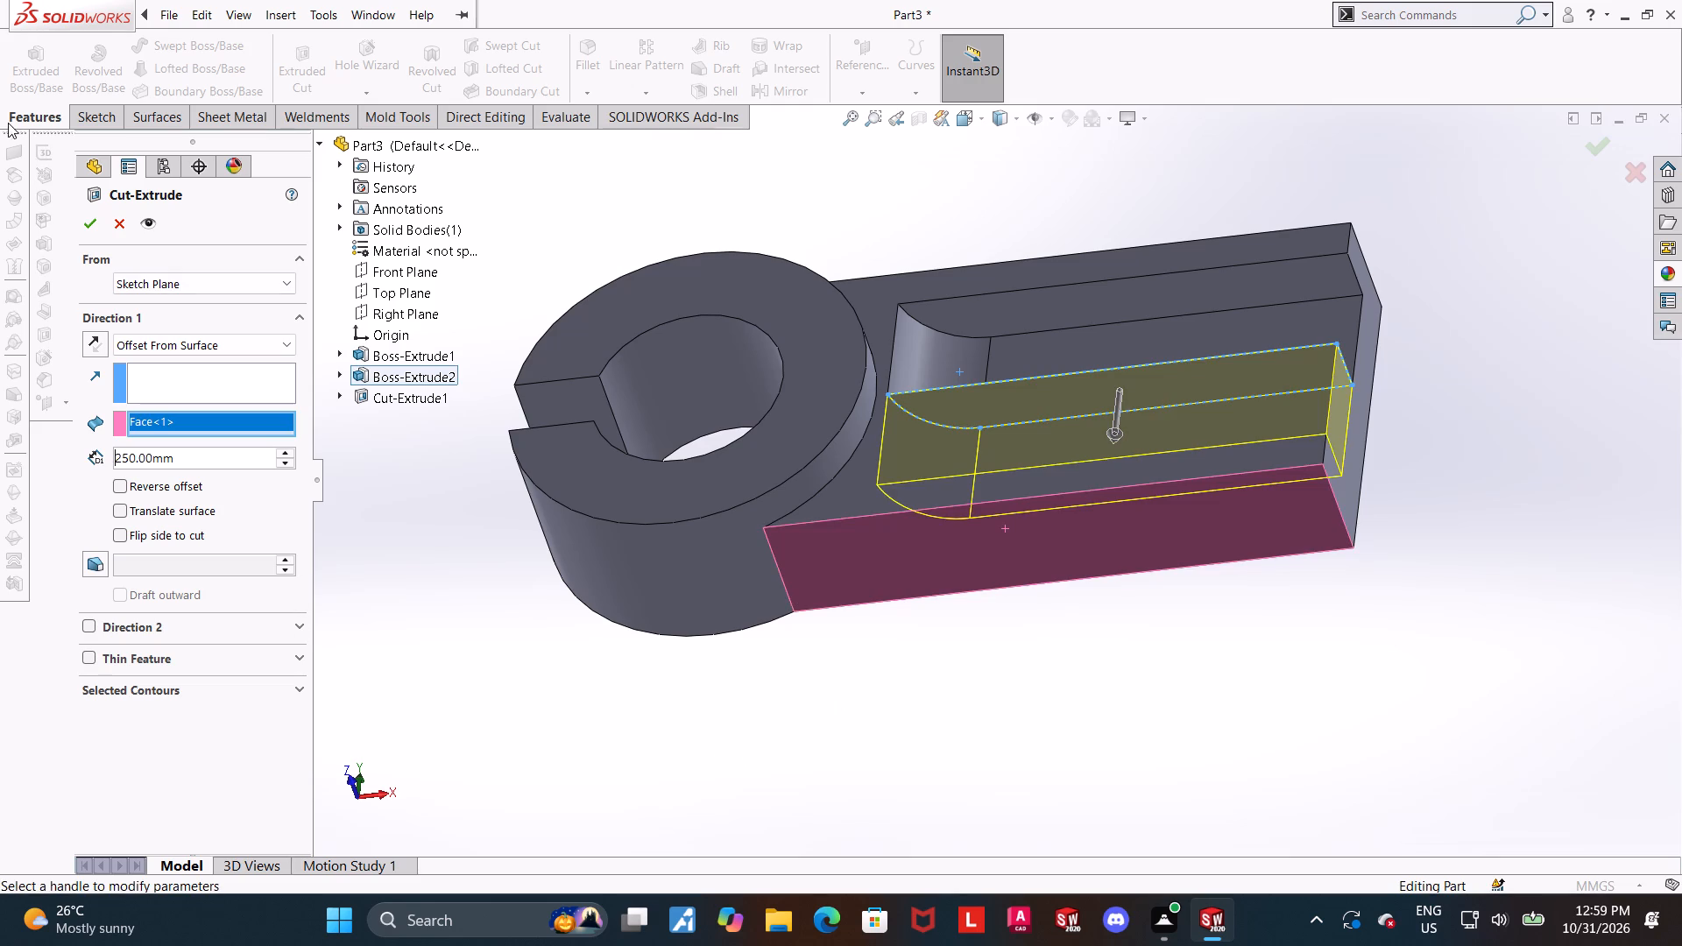
pyautogui.click(90, 215)
pyautogui.click(1566, 761)
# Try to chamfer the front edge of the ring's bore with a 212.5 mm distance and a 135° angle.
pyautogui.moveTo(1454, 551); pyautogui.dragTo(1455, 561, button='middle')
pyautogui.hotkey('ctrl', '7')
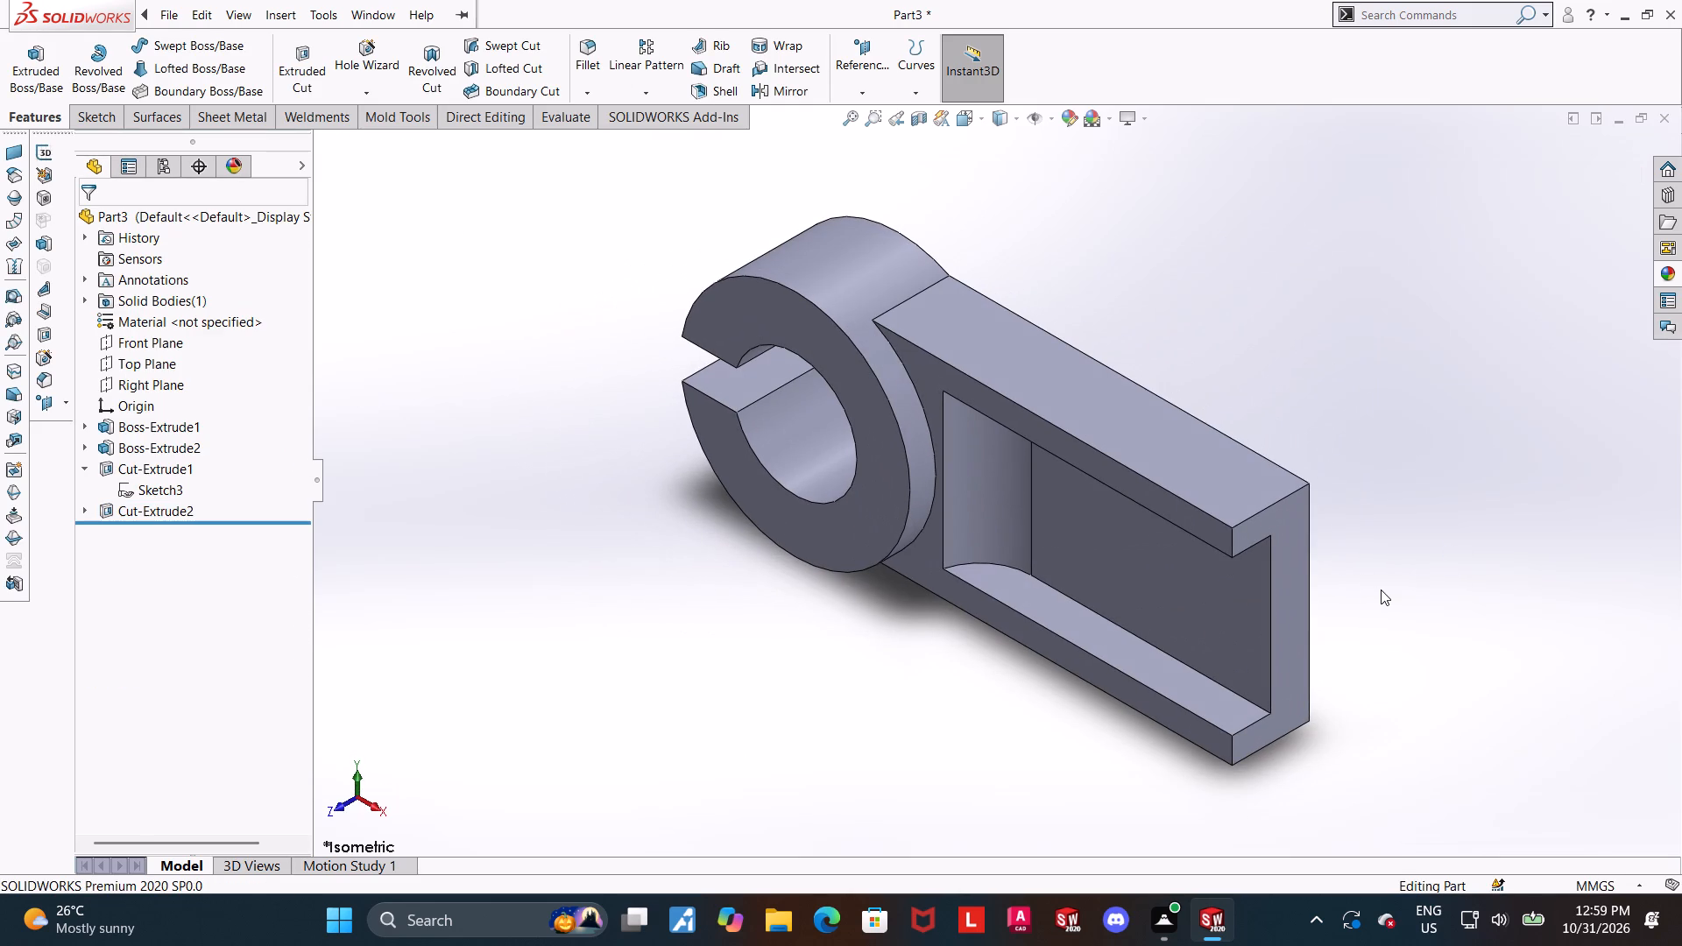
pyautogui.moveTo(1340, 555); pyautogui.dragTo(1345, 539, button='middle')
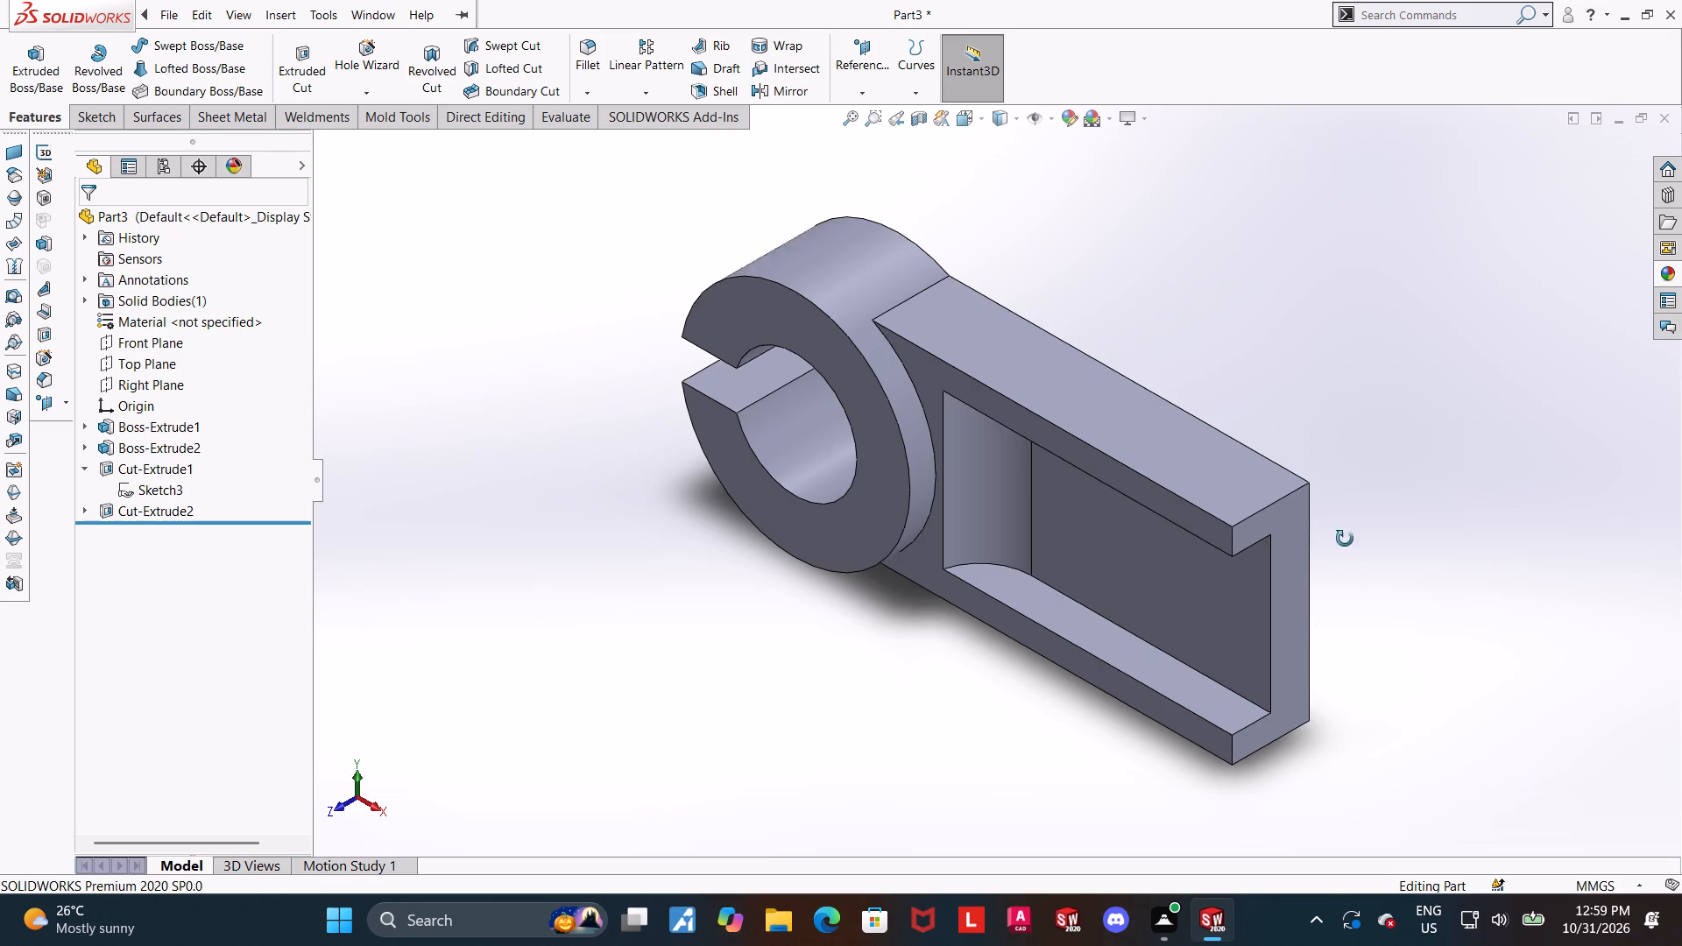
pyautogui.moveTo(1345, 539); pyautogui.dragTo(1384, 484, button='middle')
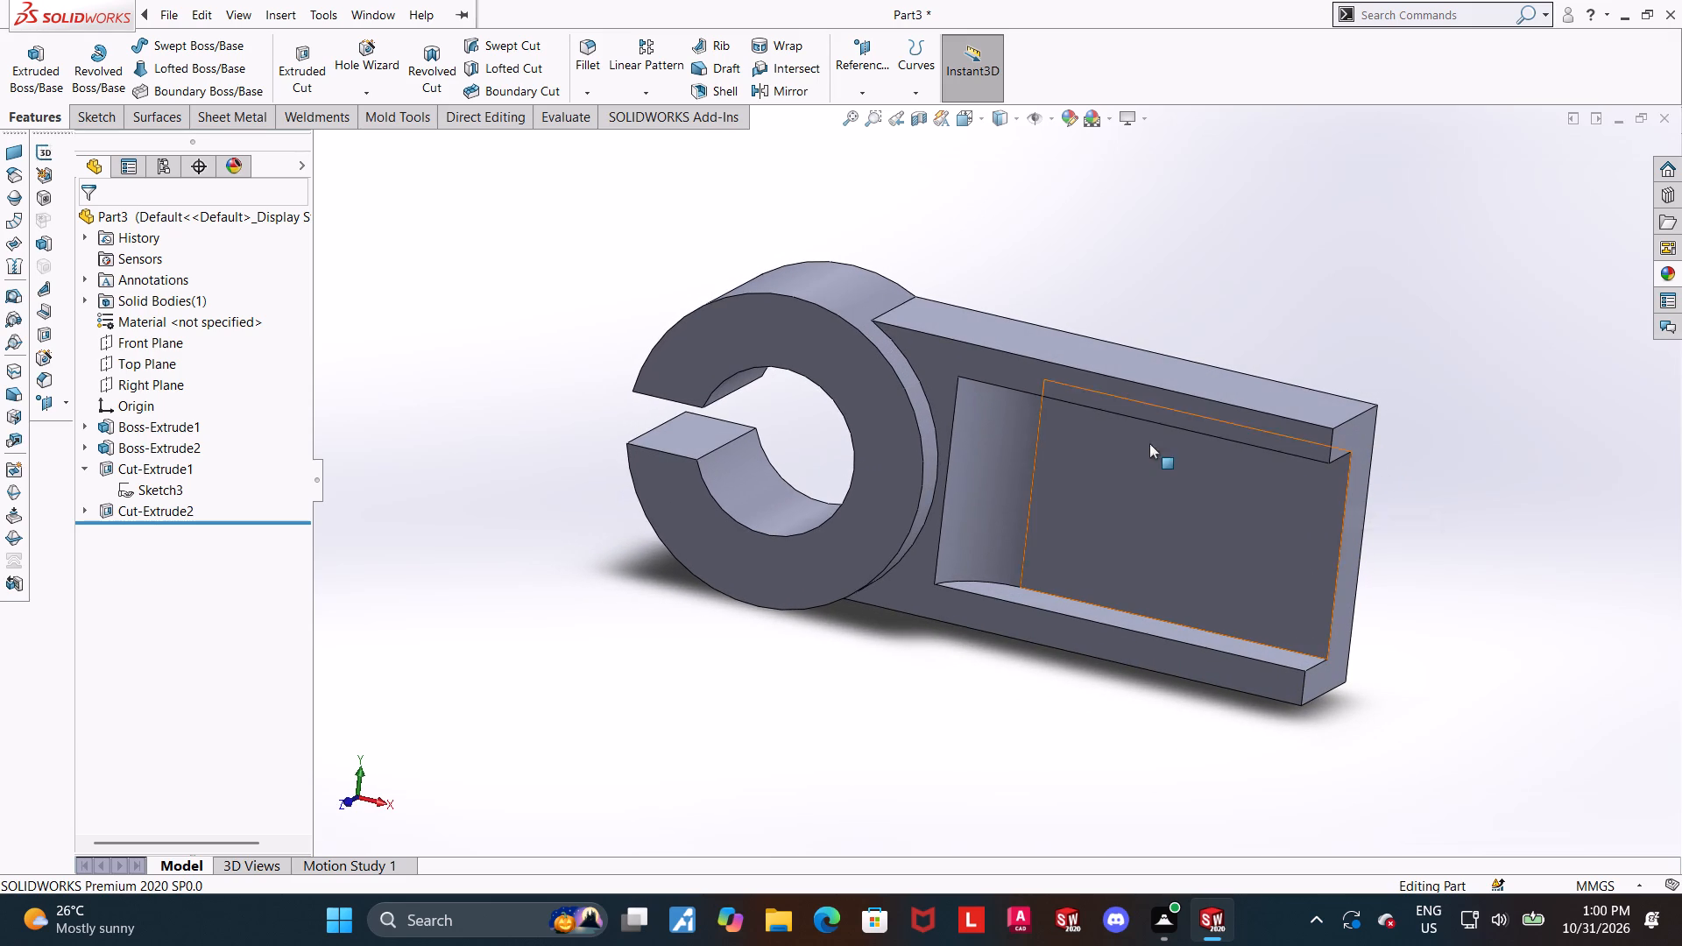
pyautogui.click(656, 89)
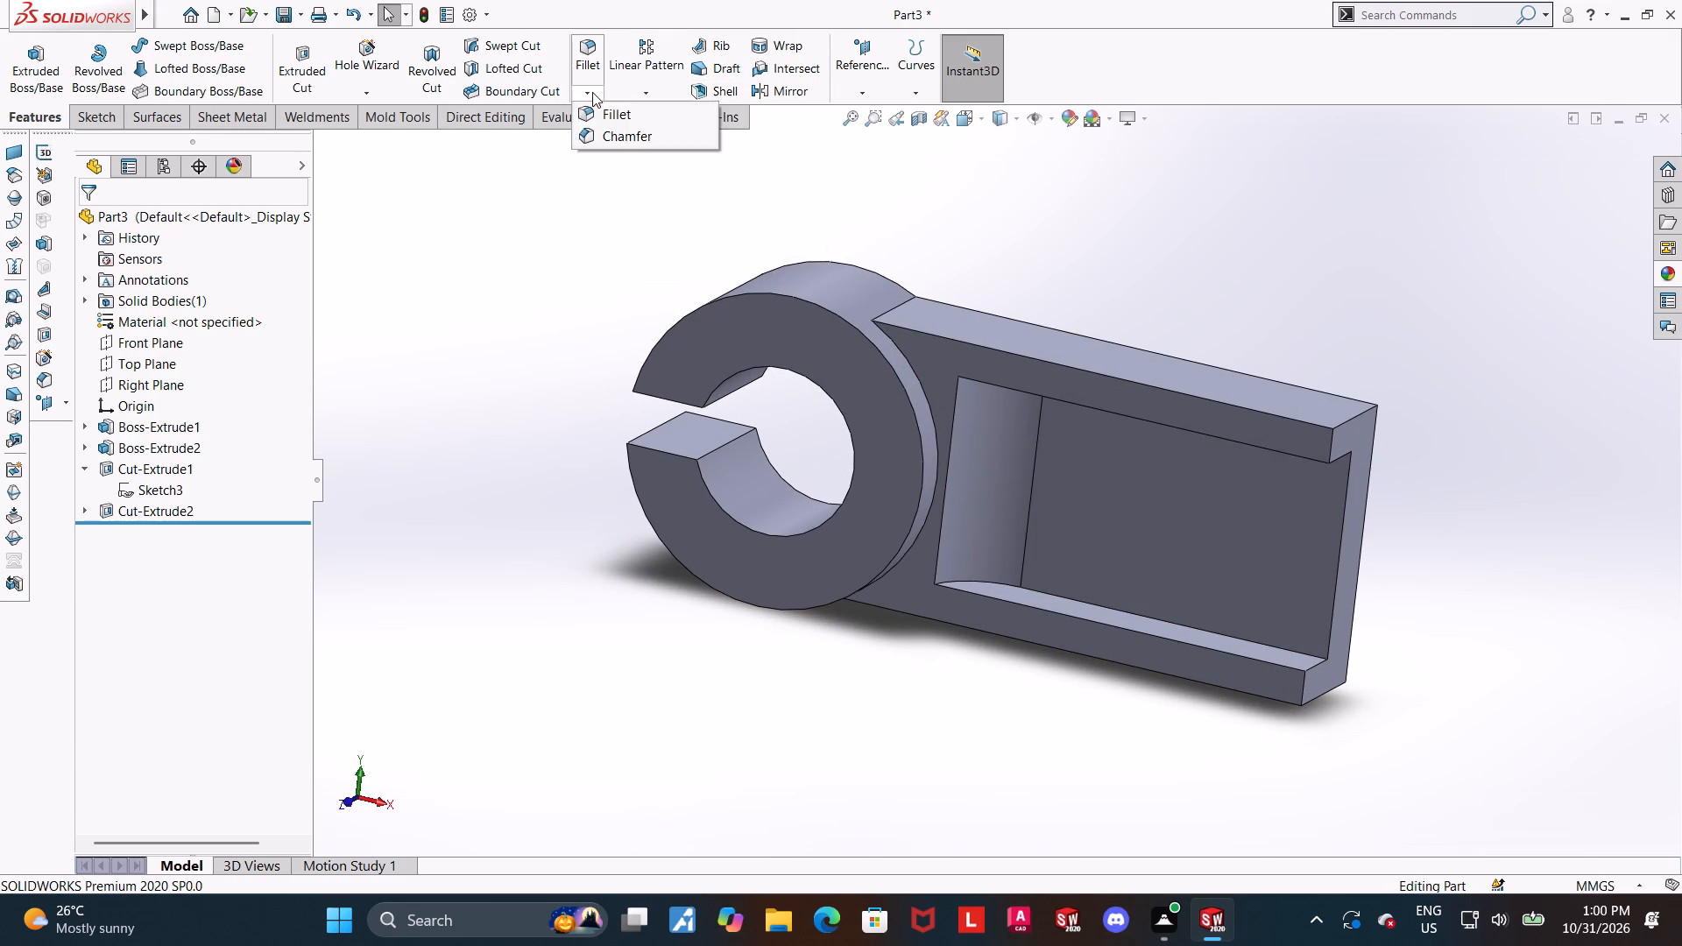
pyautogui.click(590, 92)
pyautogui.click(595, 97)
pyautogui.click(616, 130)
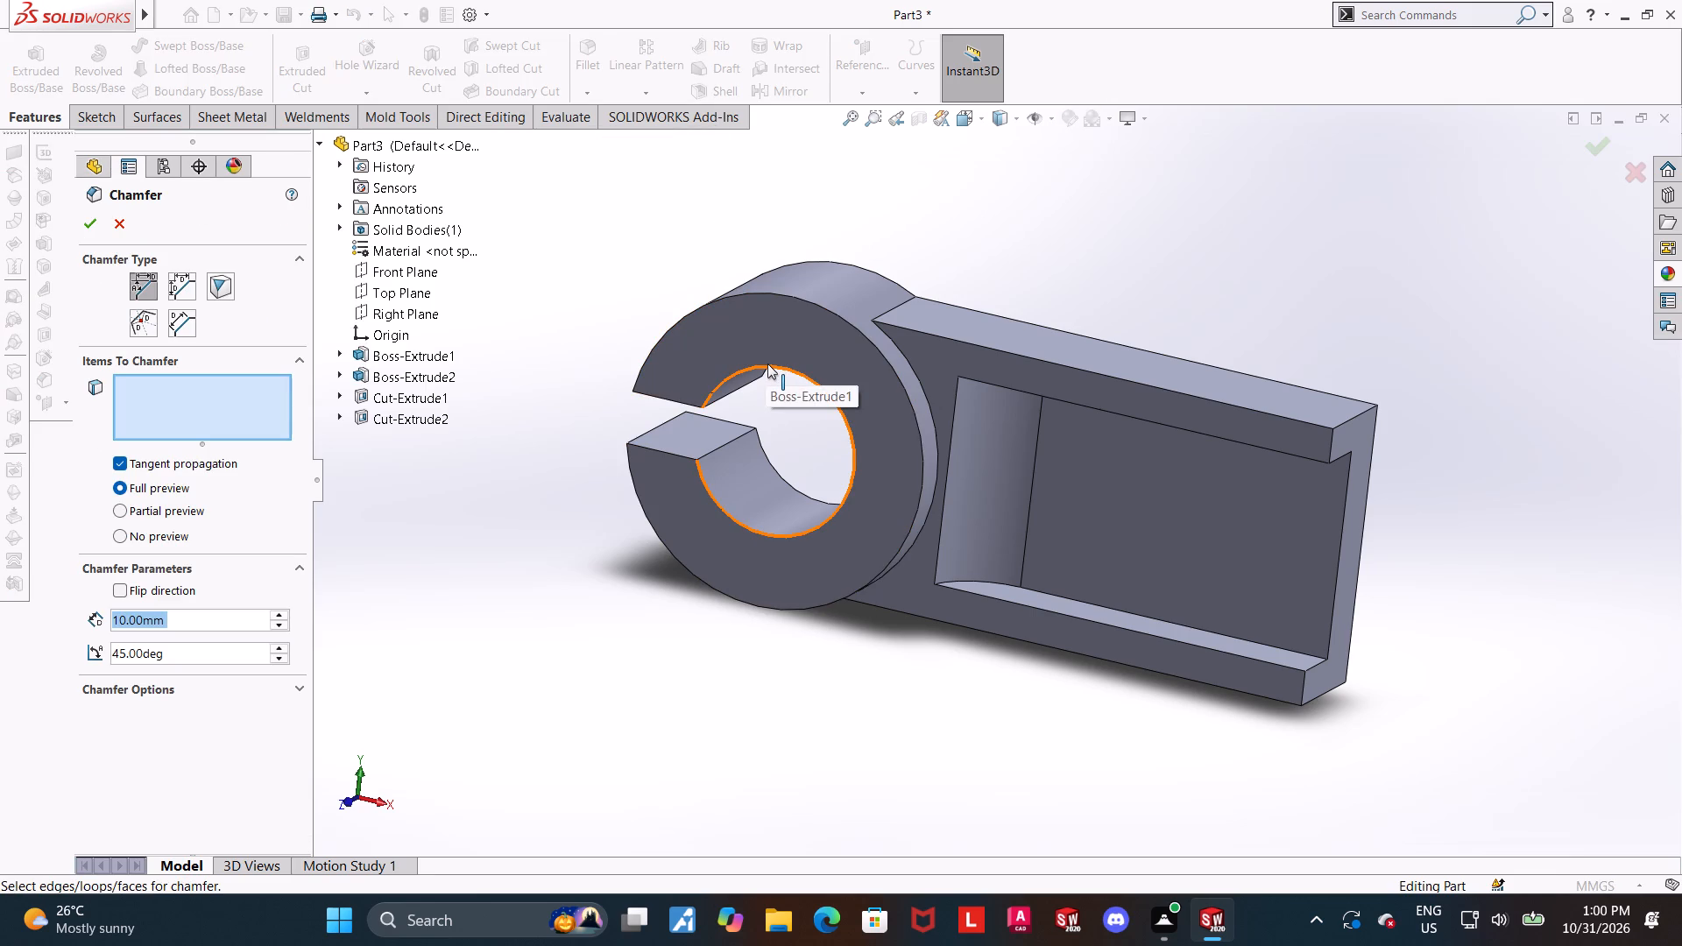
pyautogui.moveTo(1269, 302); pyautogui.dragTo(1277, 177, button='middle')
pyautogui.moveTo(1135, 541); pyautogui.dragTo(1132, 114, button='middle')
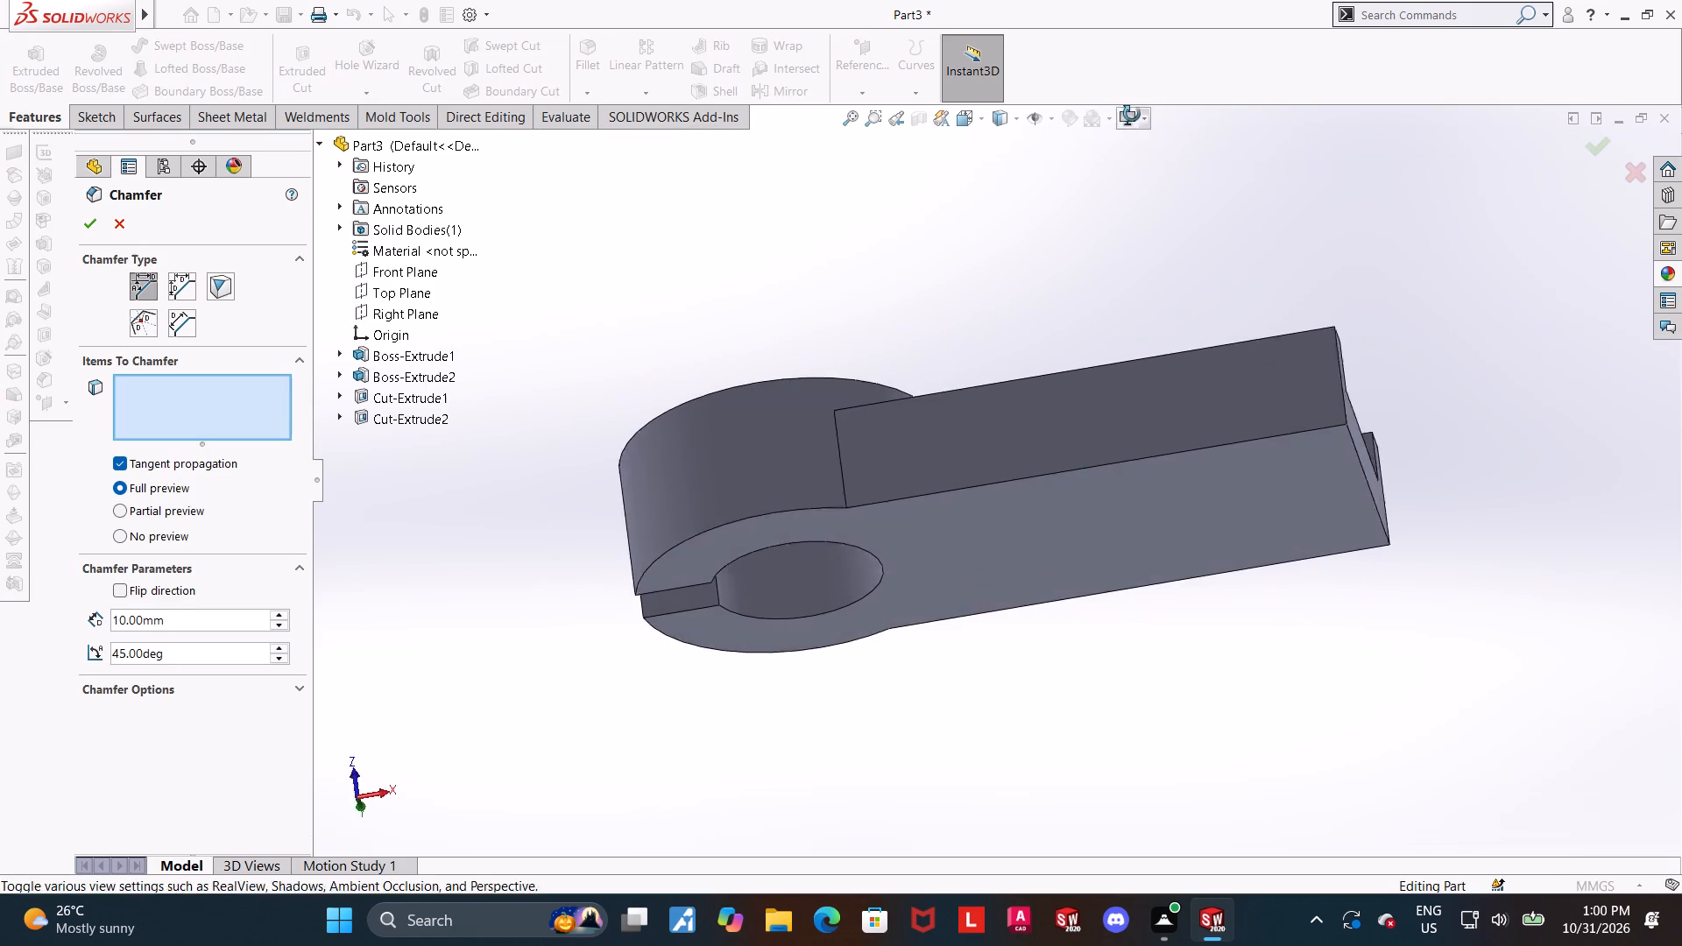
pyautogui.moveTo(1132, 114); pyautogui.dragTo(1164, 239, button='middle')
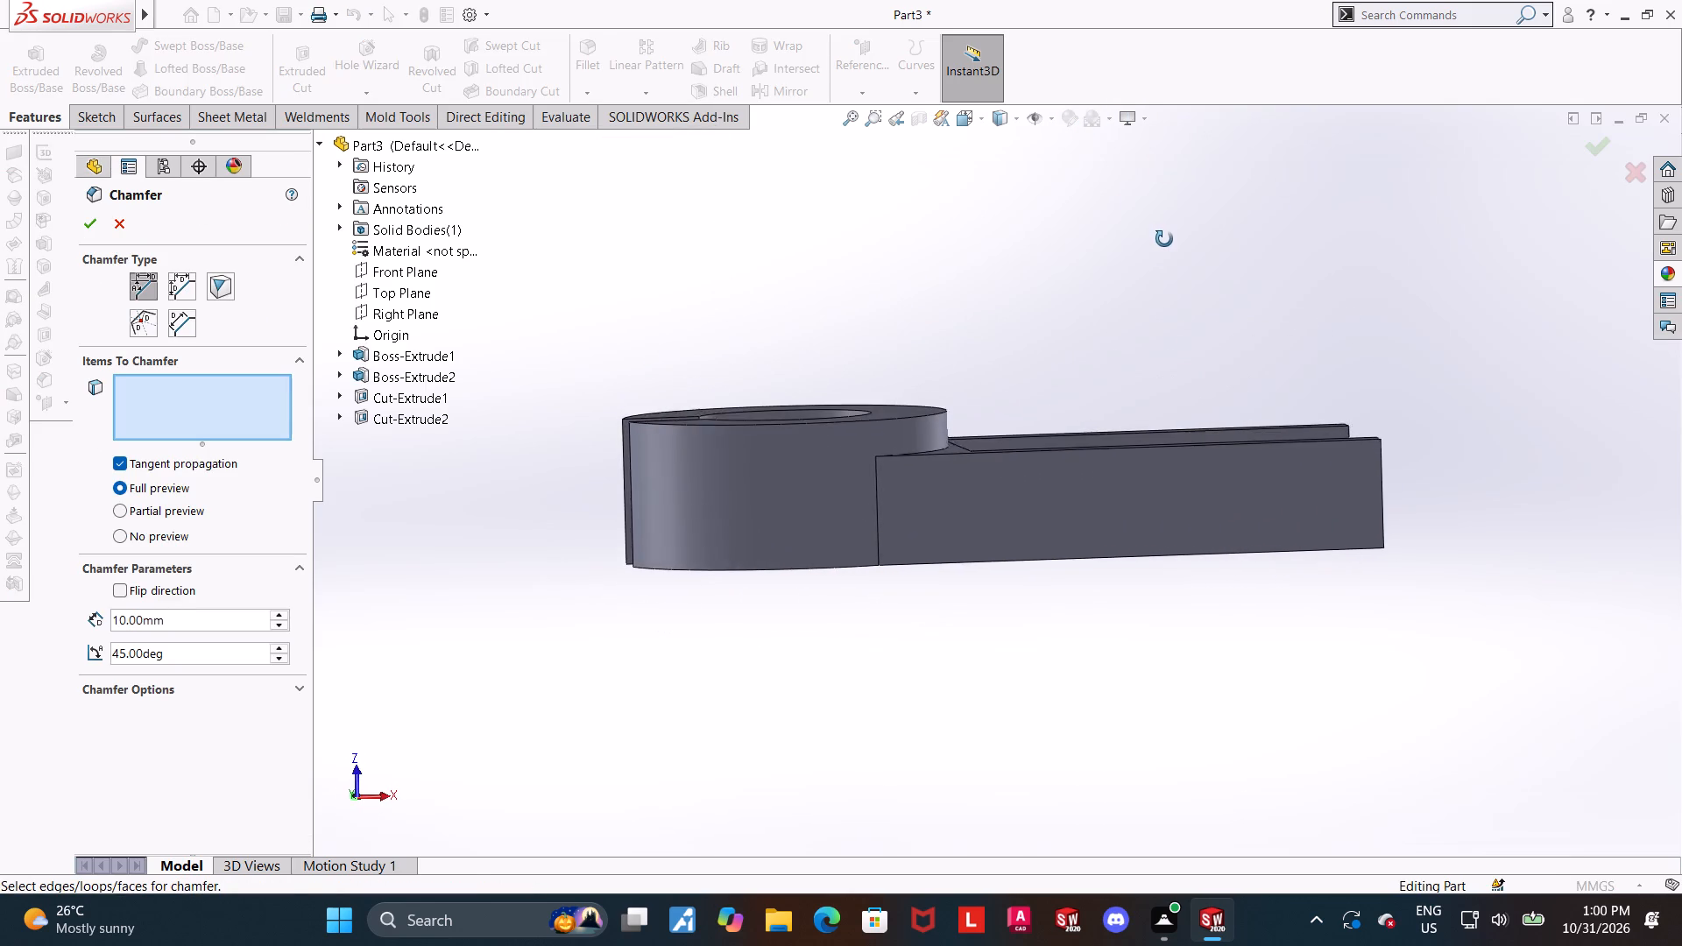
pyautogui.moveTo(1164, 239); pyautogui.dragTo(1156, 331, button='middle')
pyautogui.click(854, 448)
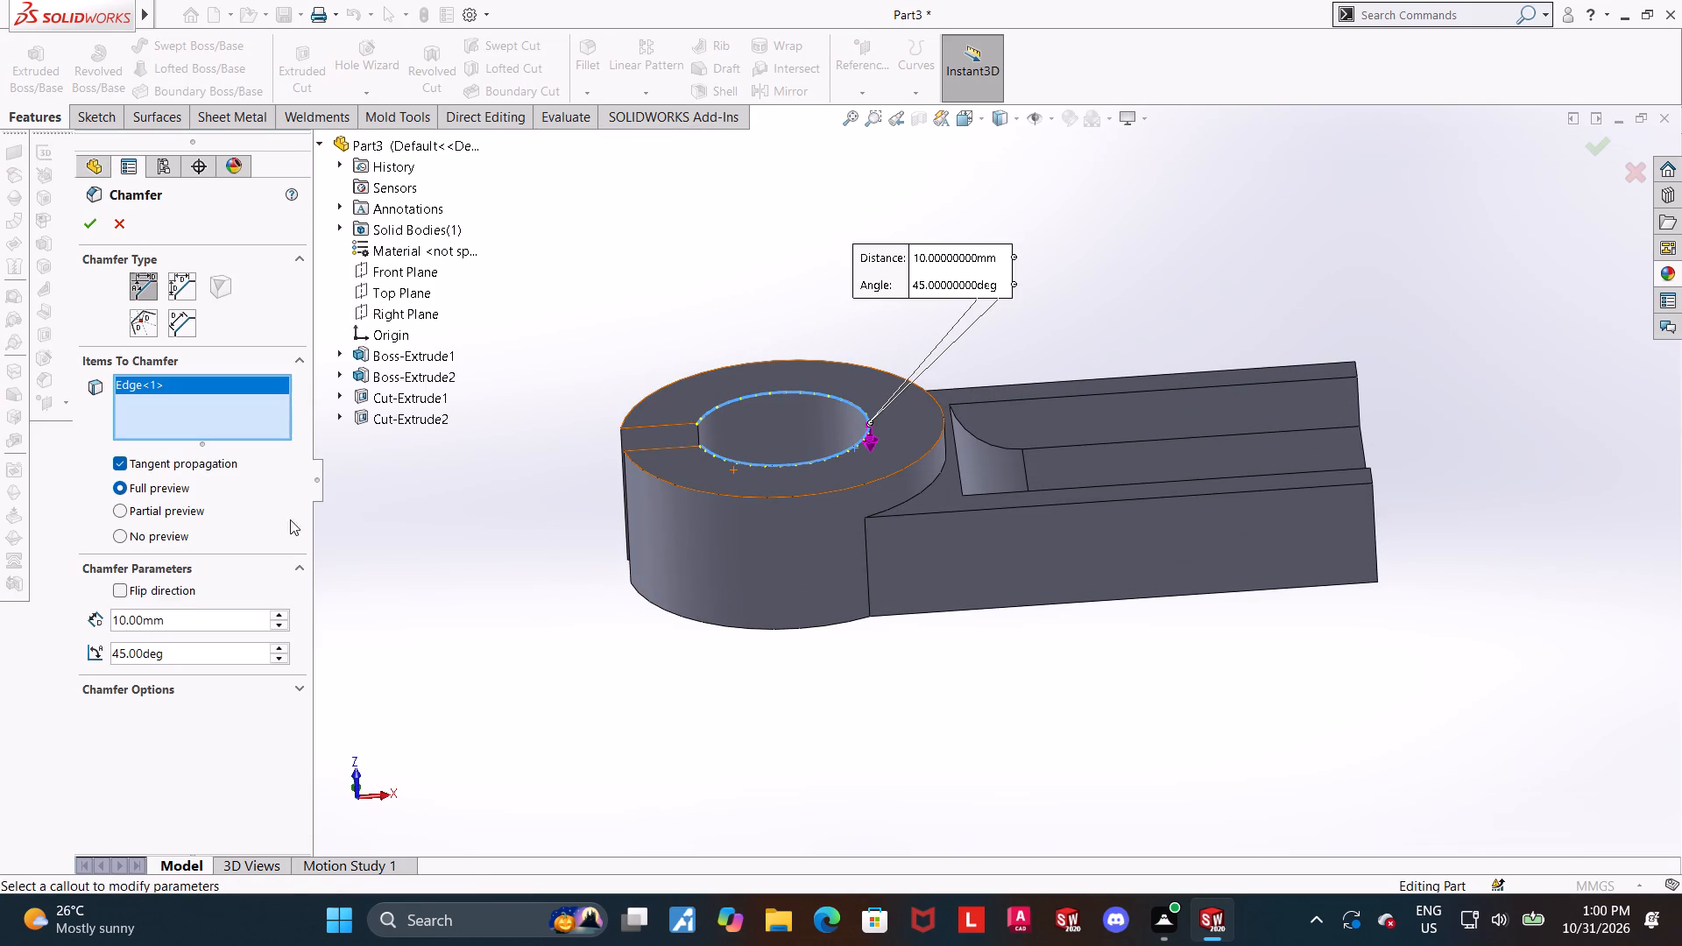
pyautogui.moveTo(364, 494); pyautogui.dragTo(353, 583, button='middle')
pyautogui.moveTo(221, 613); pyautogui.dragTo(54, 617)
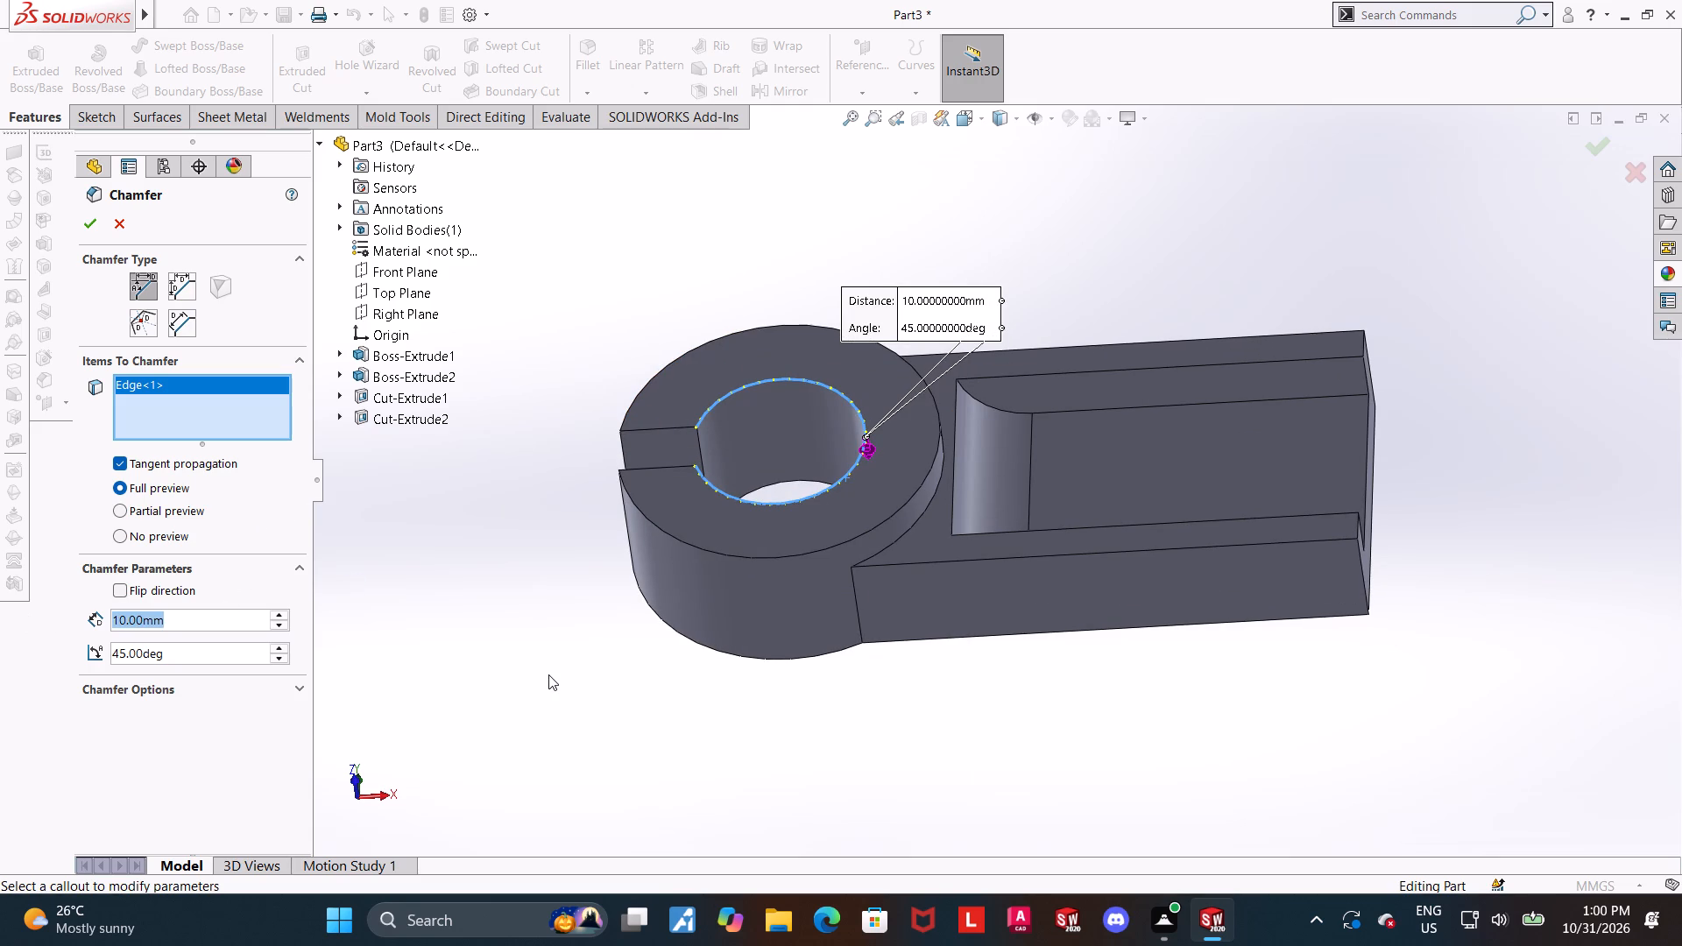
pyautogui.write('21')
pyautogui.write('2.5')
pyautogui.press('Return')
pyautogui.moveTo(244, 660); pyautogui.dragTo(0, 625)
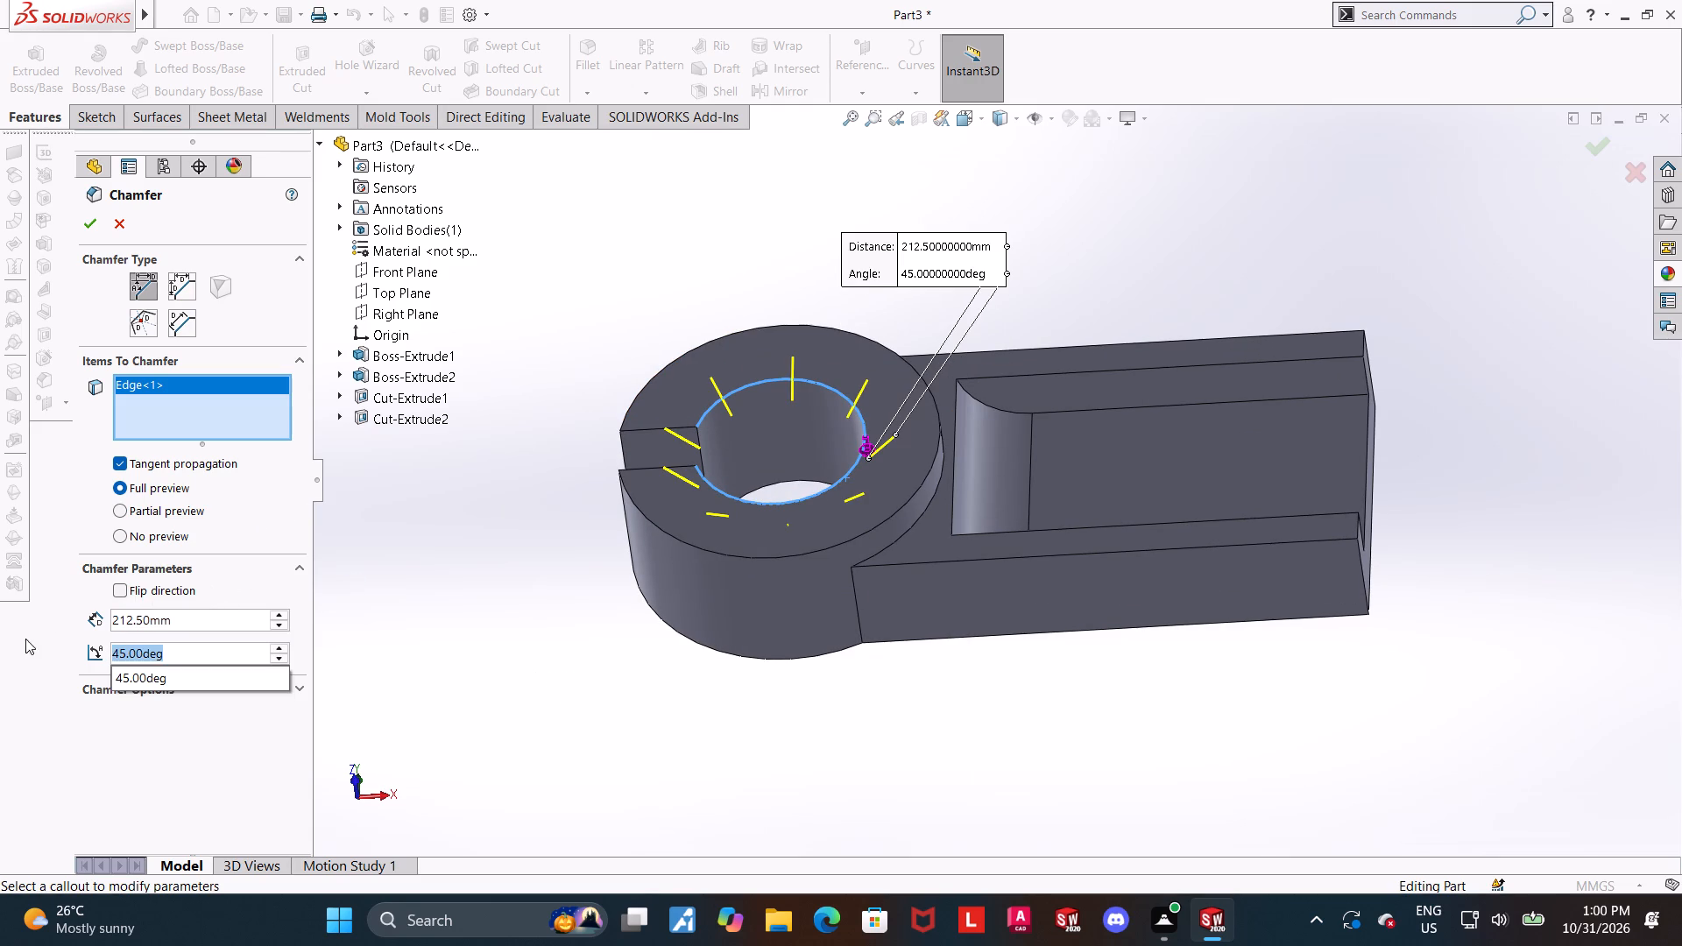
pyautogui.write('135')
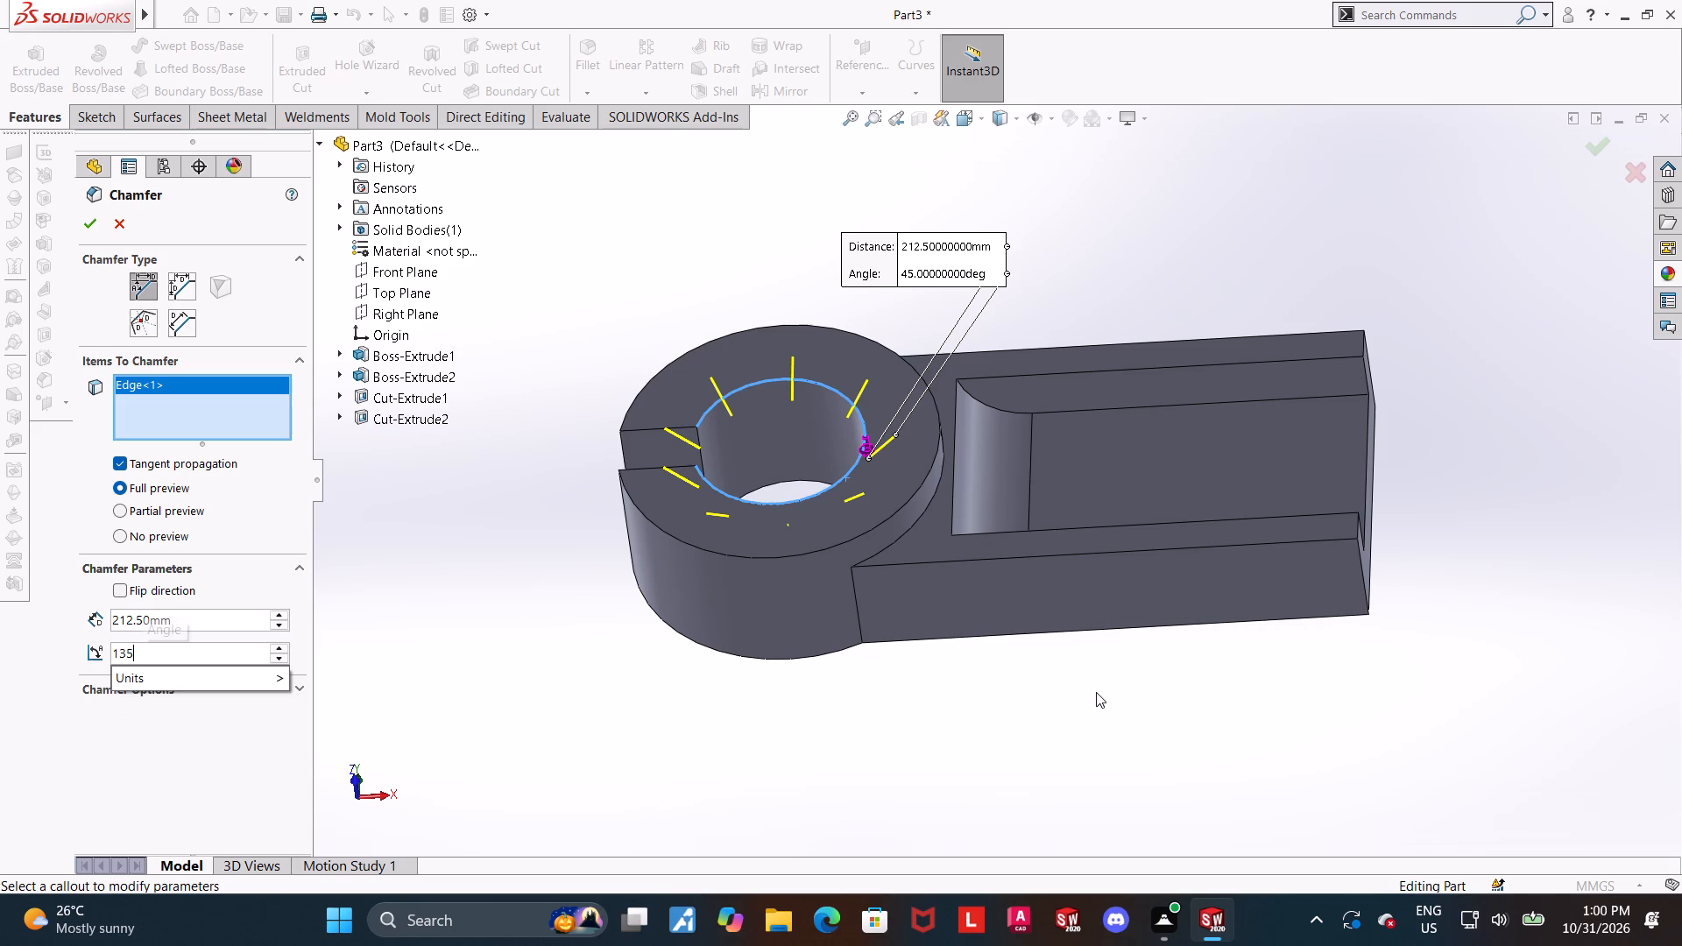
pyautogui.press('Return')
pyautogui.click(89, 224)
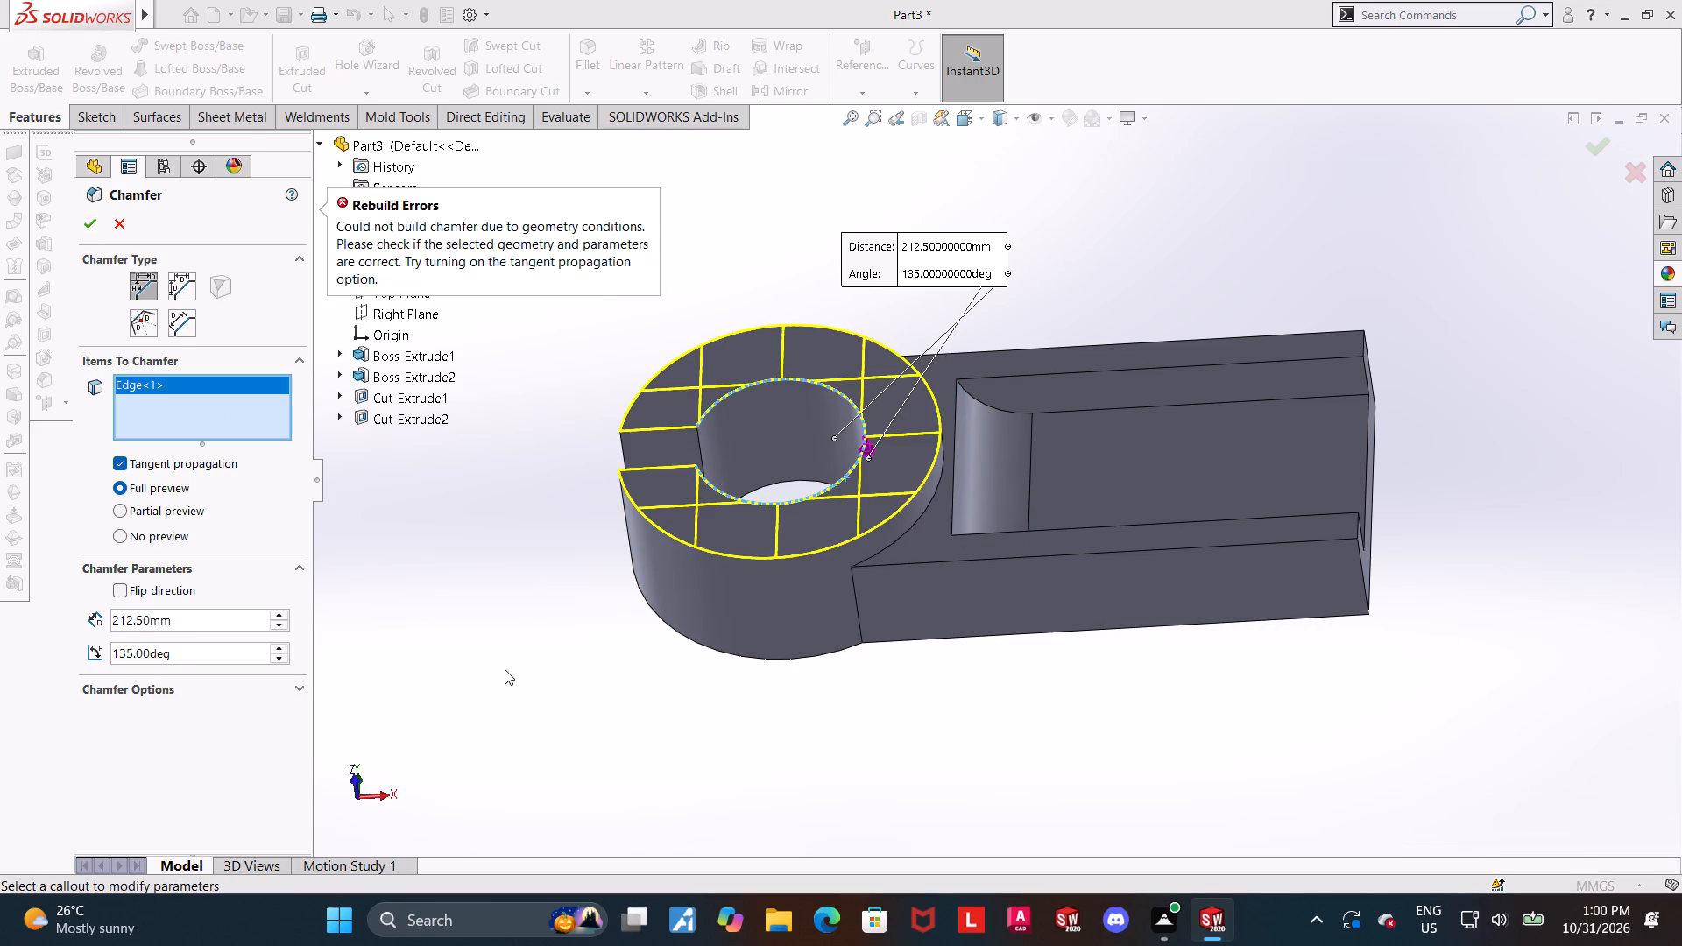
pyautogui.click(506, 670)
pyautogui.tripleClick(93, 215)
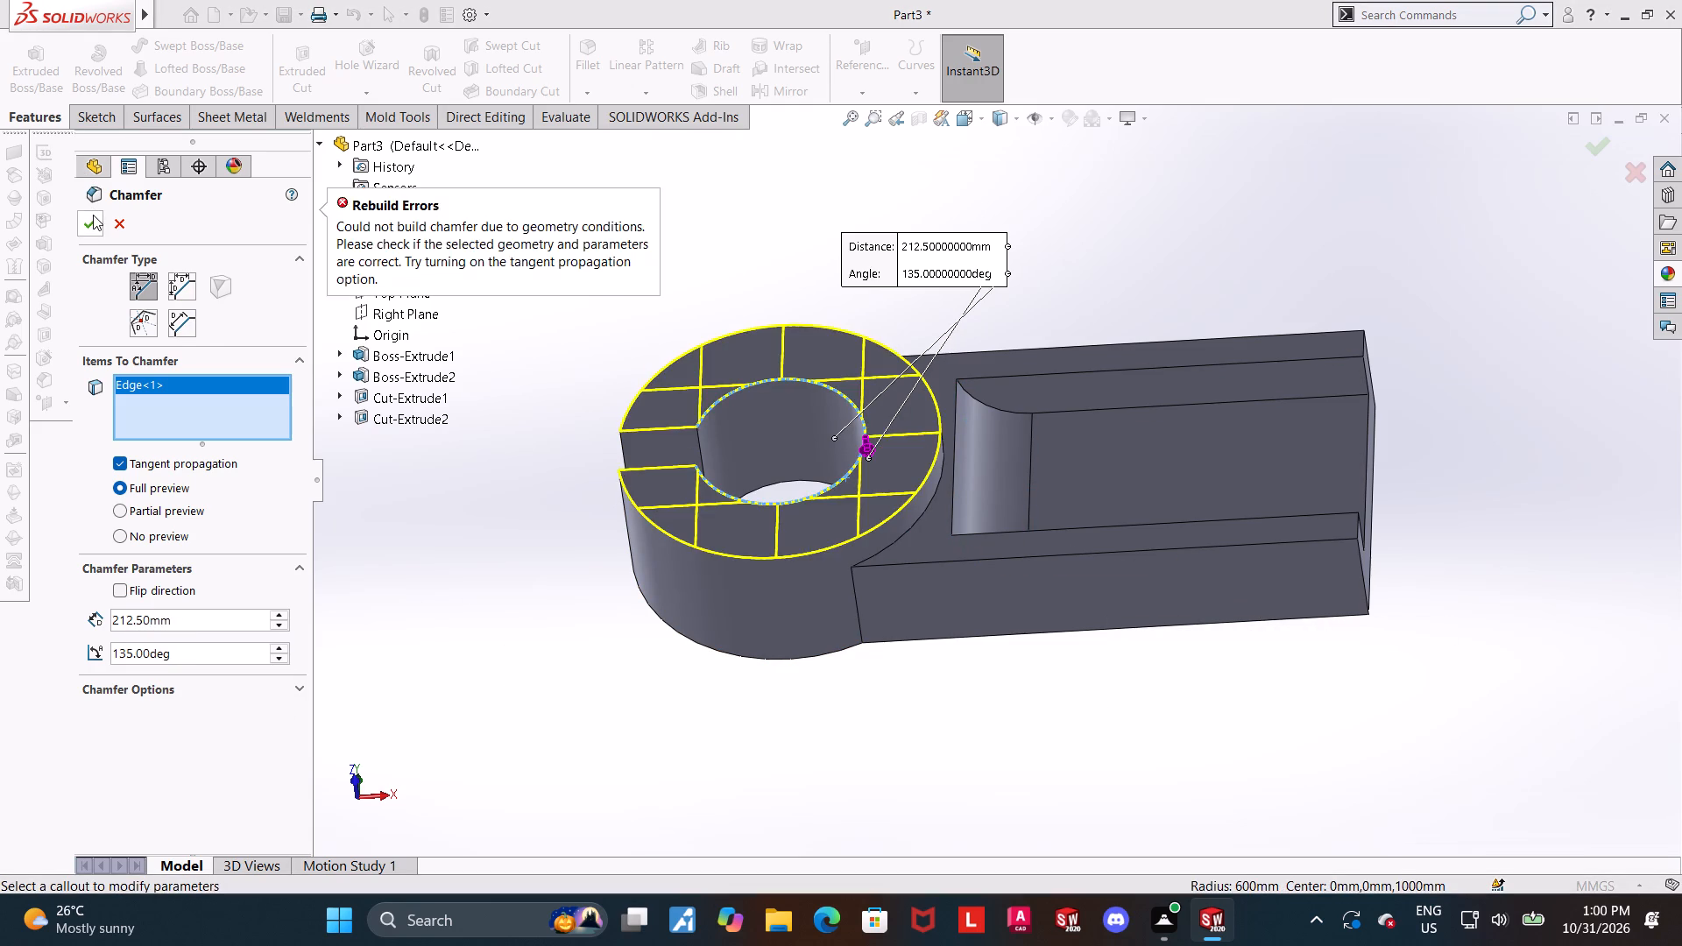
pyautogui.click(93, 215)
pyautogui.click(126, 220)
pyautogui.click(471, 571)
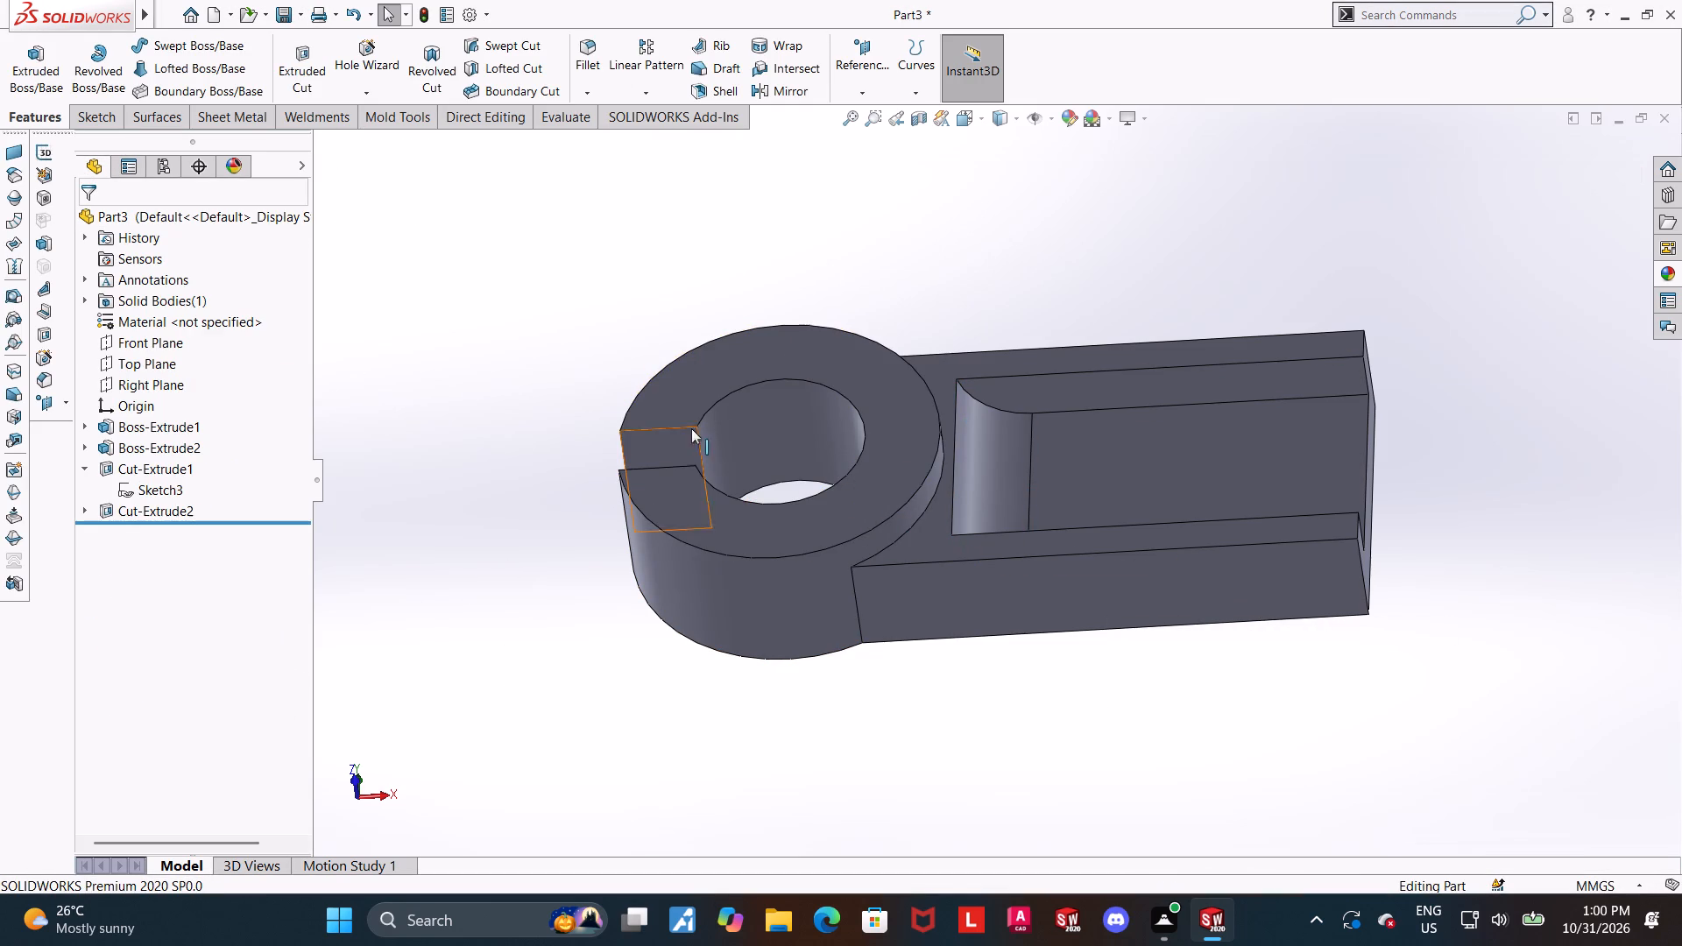
# Examine the ring's bore and gap and the arm's pocket from several angles.
pyautogui.moveTo(825, 411); pyautogui.dragTo(827, 599, button='middle')
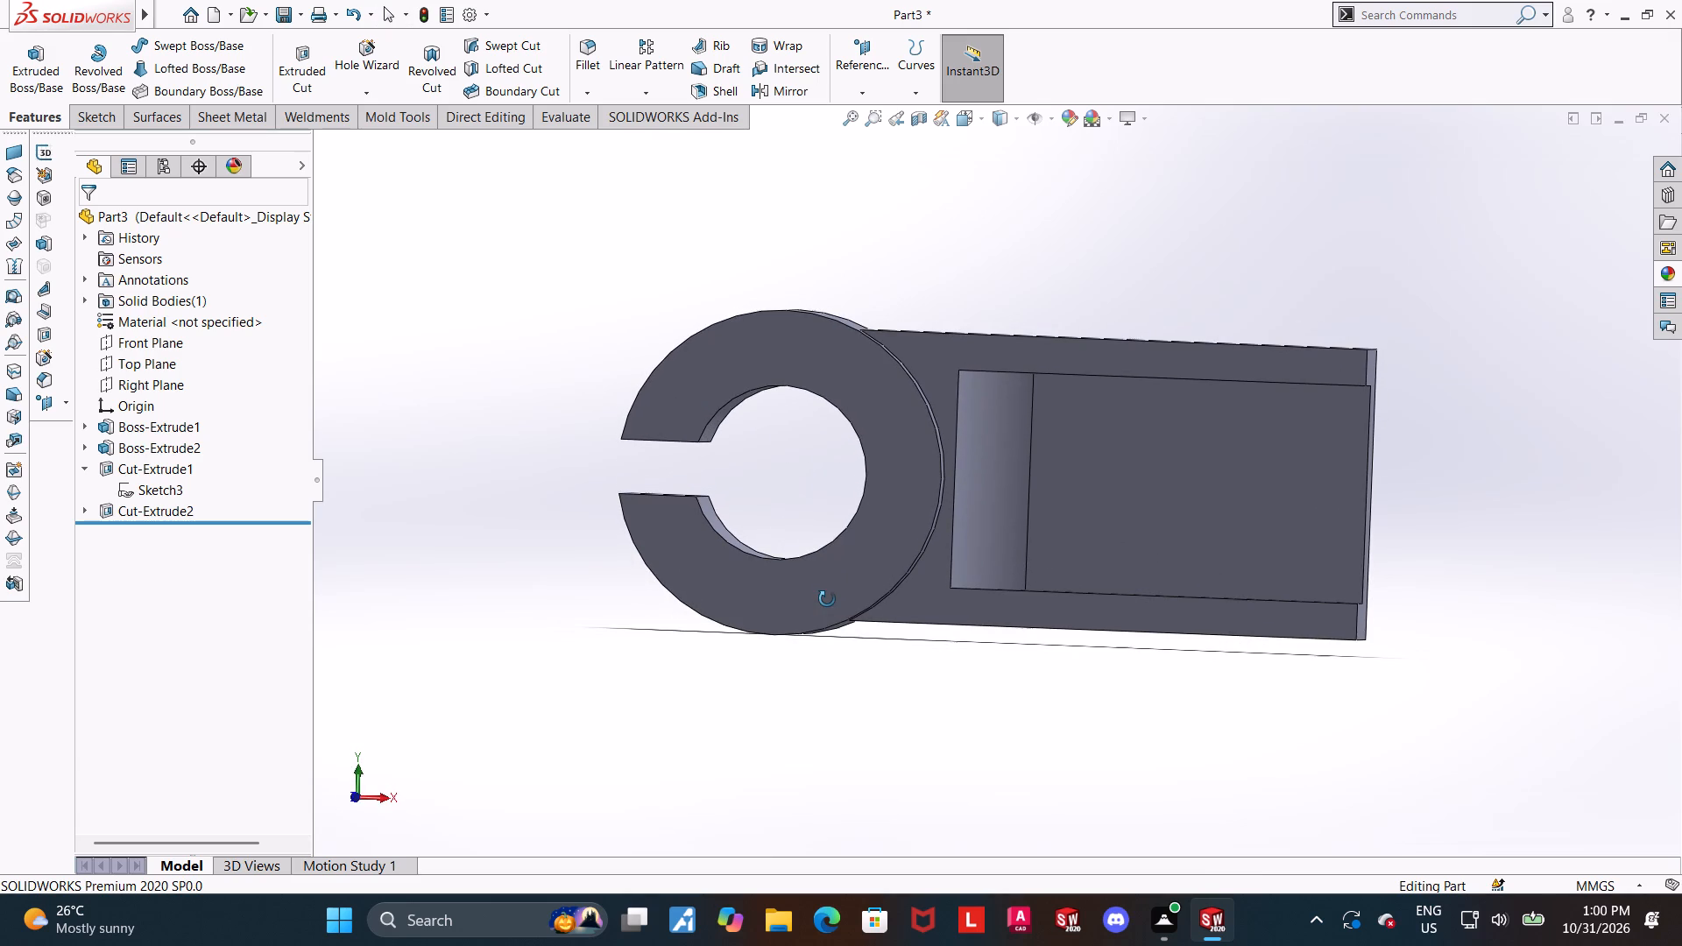
pyautogui.moveTo(827, 599); pyautogui.dragTo(804, 636, button='middle')
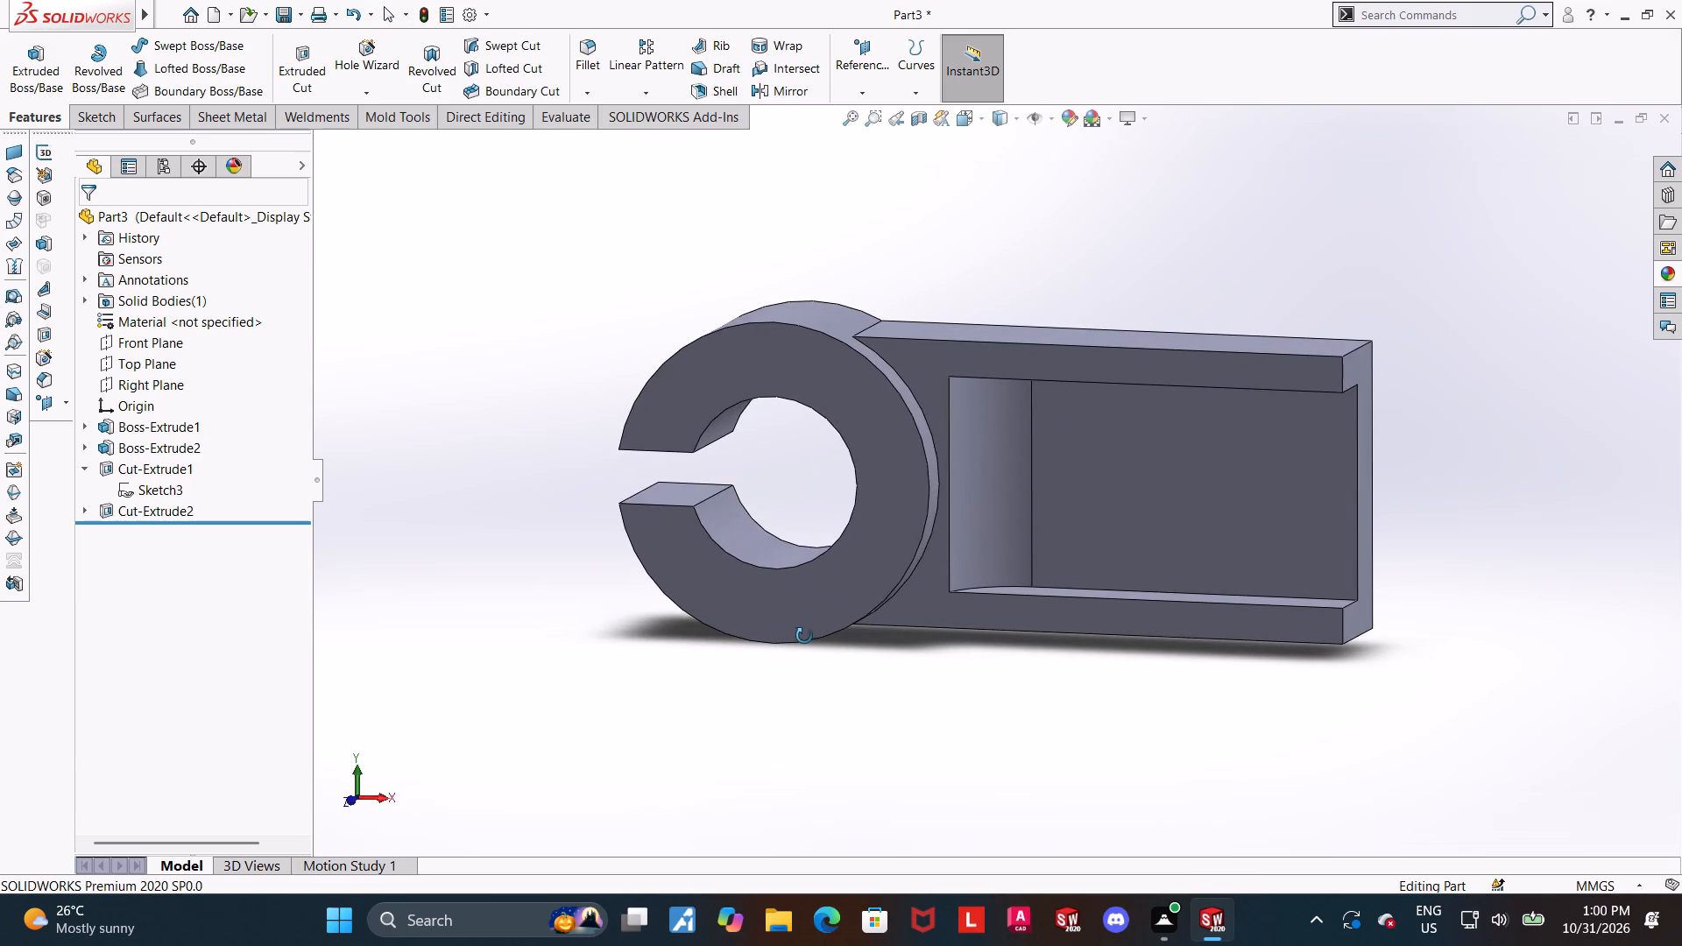
pyautogui.moveTo(804, 636); pyautogui.dragTo(782, 644, button='middle')
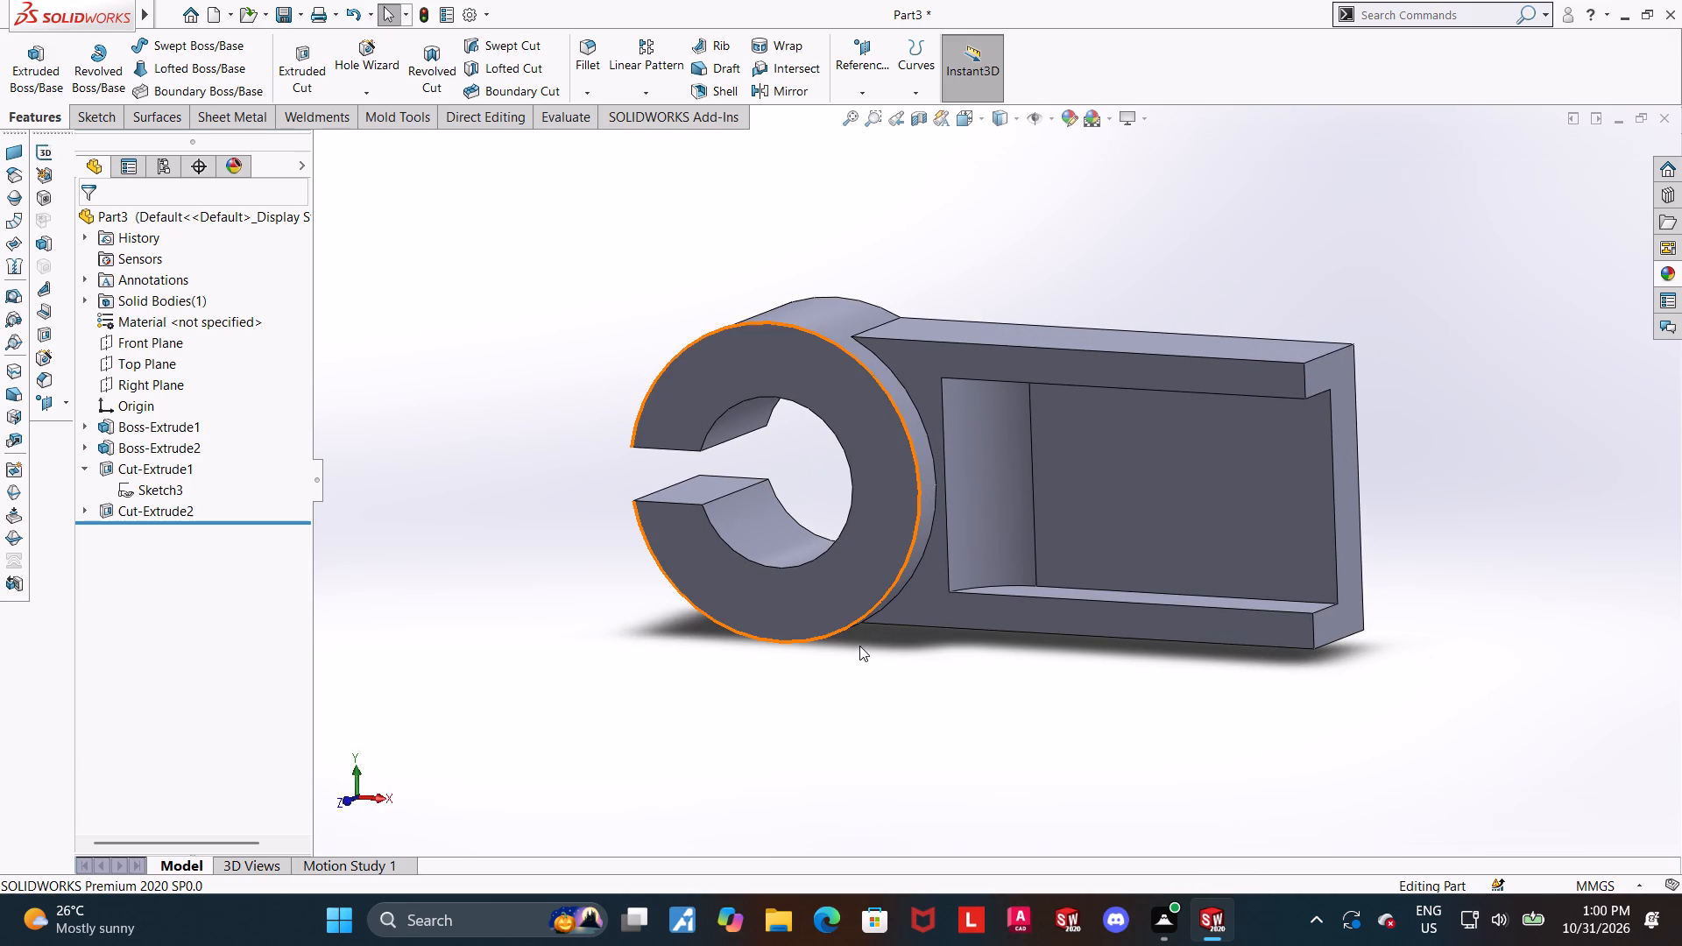
pyautogui.moveTo(927, 579); pyautogui.dragTo(885, 639, button='middle')
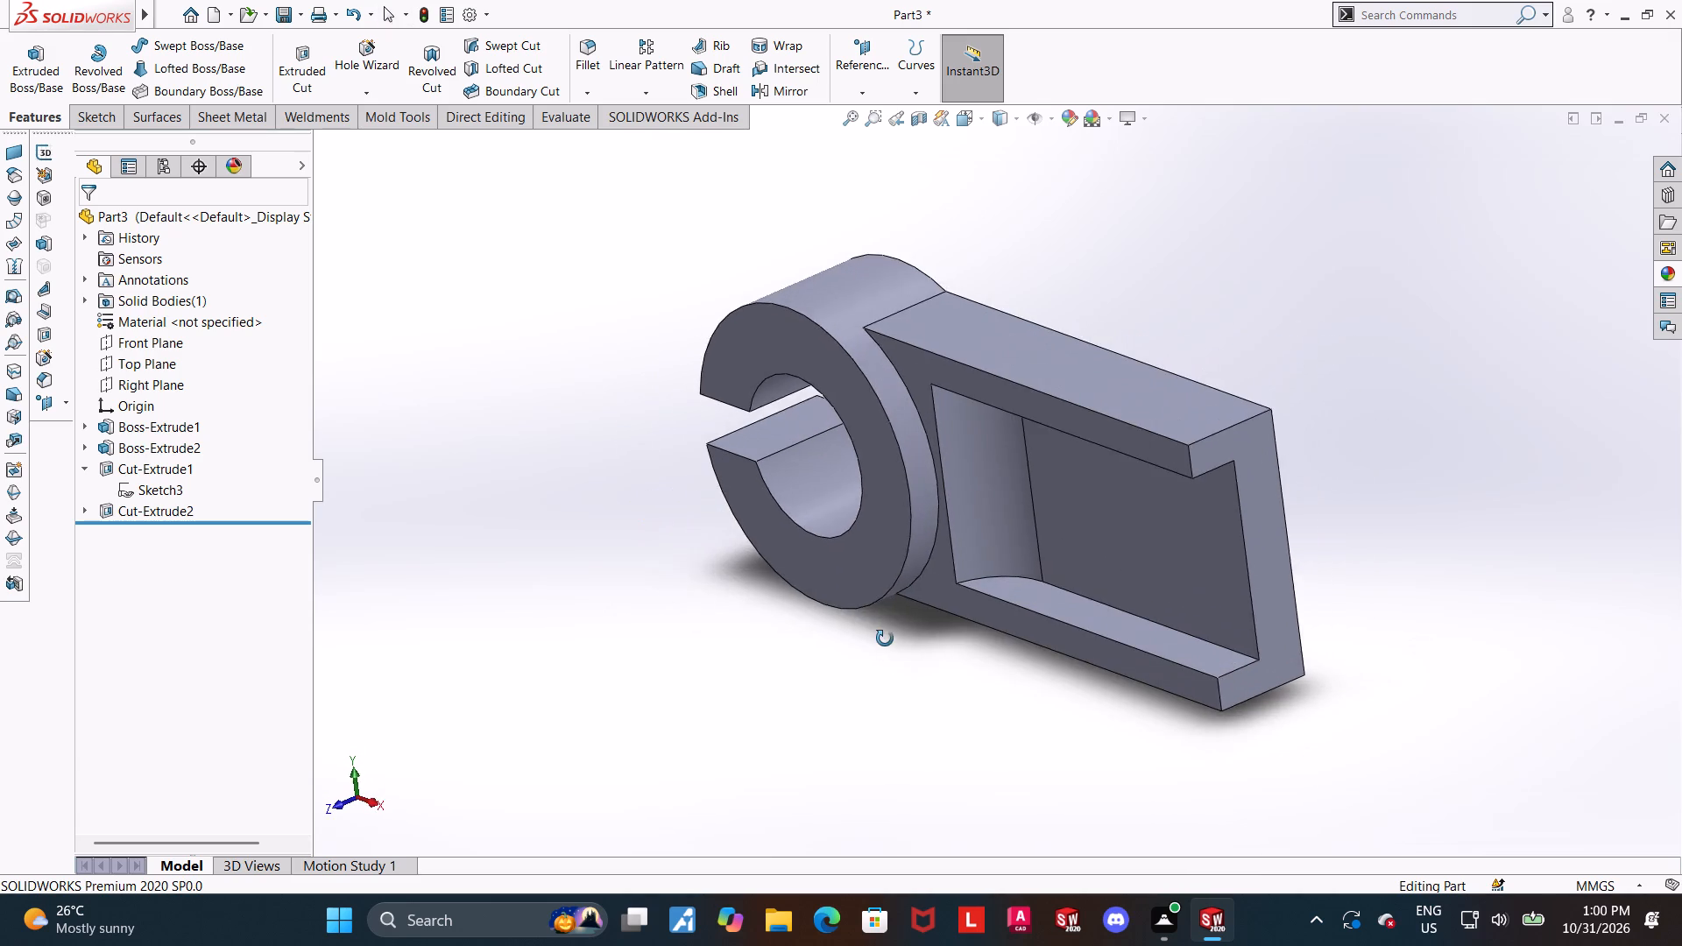
pyautogui.moveTo(885, 639); pyautogui.dragTo(921, 624, button='middle')
pyautogui.moveTo(1018, 549); pyautogui.dragTo(1031, 594, button='middle')
pyautogui.moveTo(1029, 482); pyautogui.dragTo(1015, 524, button='middle')
pyautogui.moveTo(1015, 523); pyautogui.dragTo(1032, 488, button='middle')
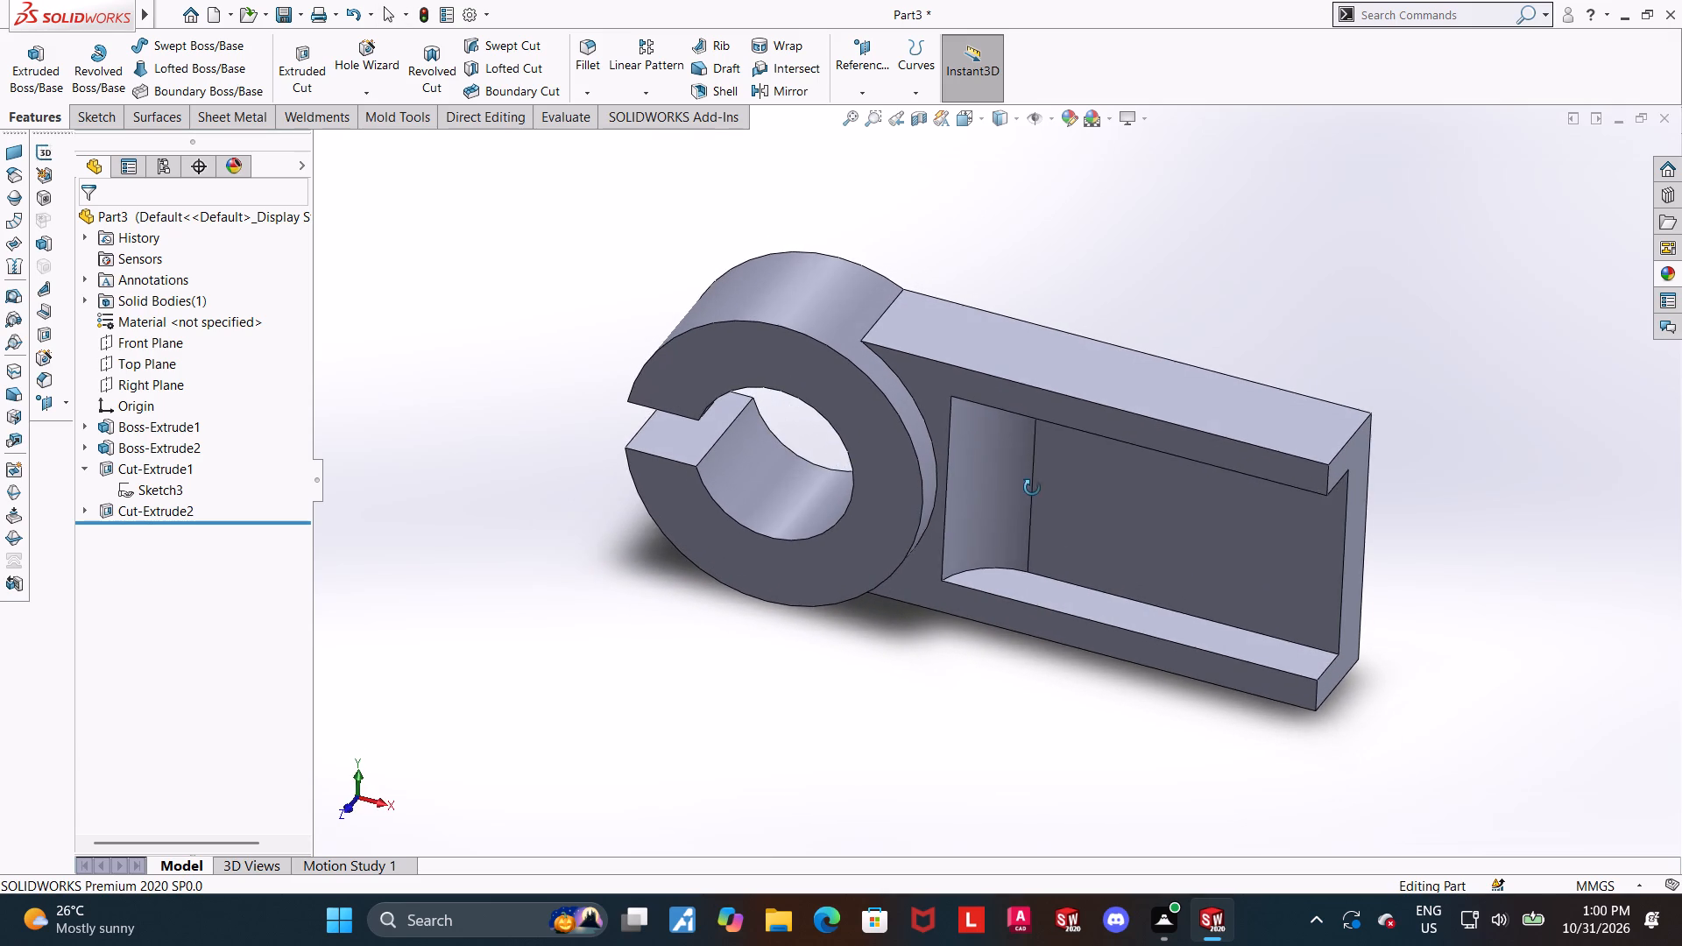
pyautogui.moveTo(1032, 488); pyautogui.dragTo(1032, 490, button='middle')
pyautogui.scroll(-2, 882, 481)
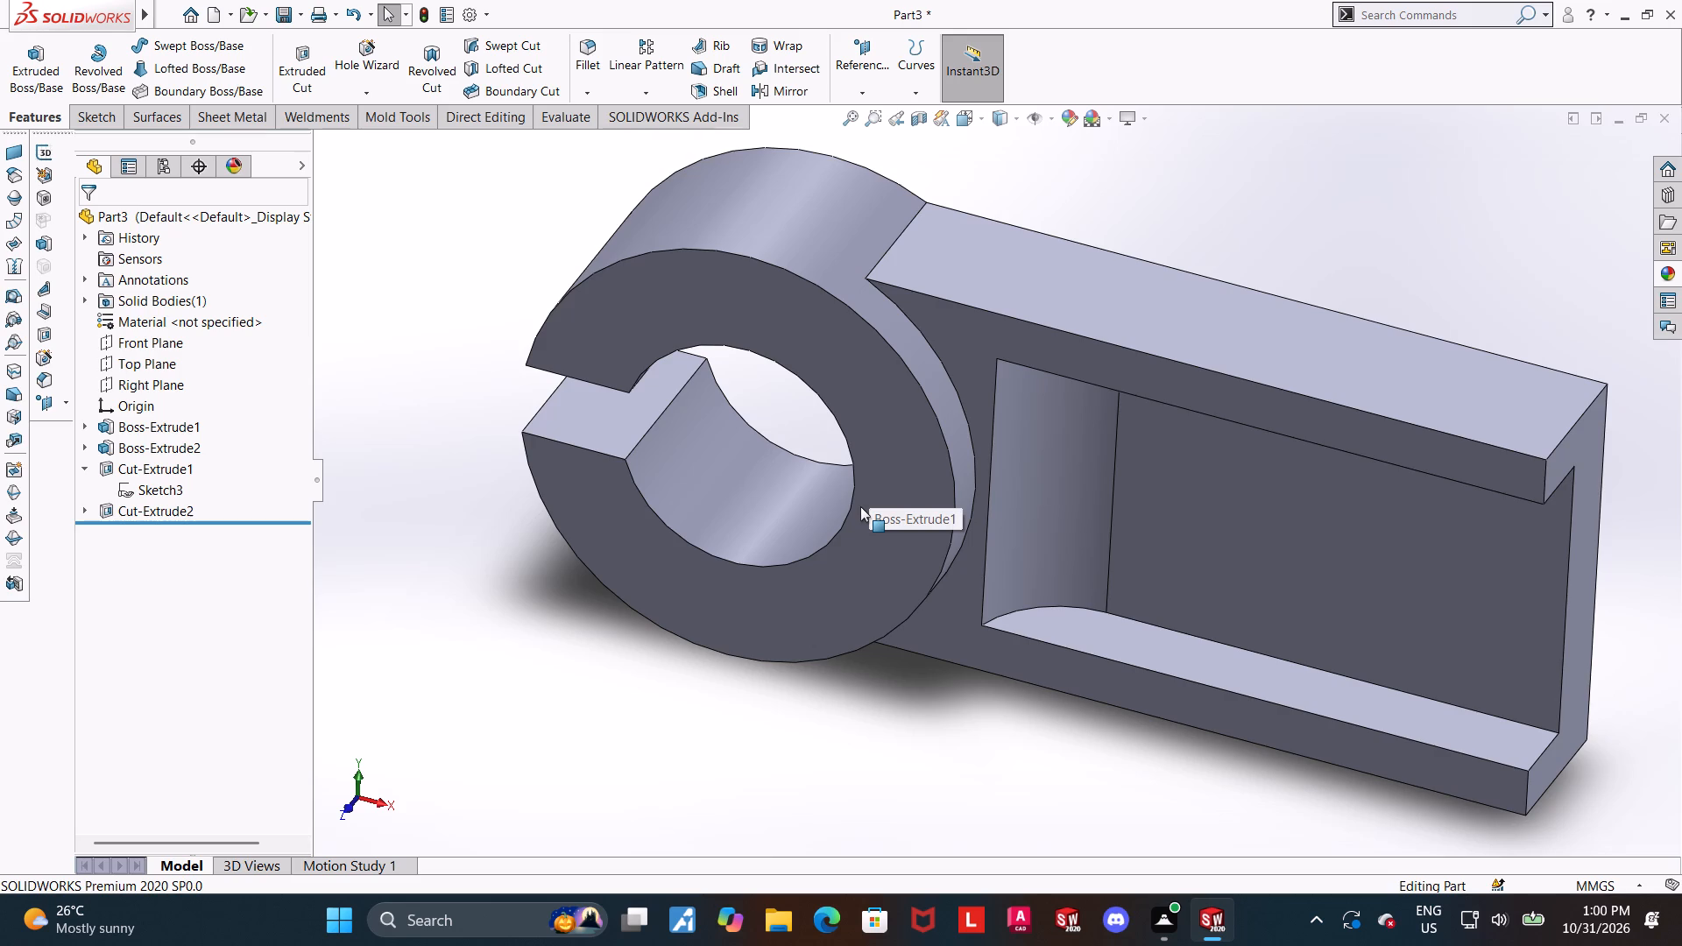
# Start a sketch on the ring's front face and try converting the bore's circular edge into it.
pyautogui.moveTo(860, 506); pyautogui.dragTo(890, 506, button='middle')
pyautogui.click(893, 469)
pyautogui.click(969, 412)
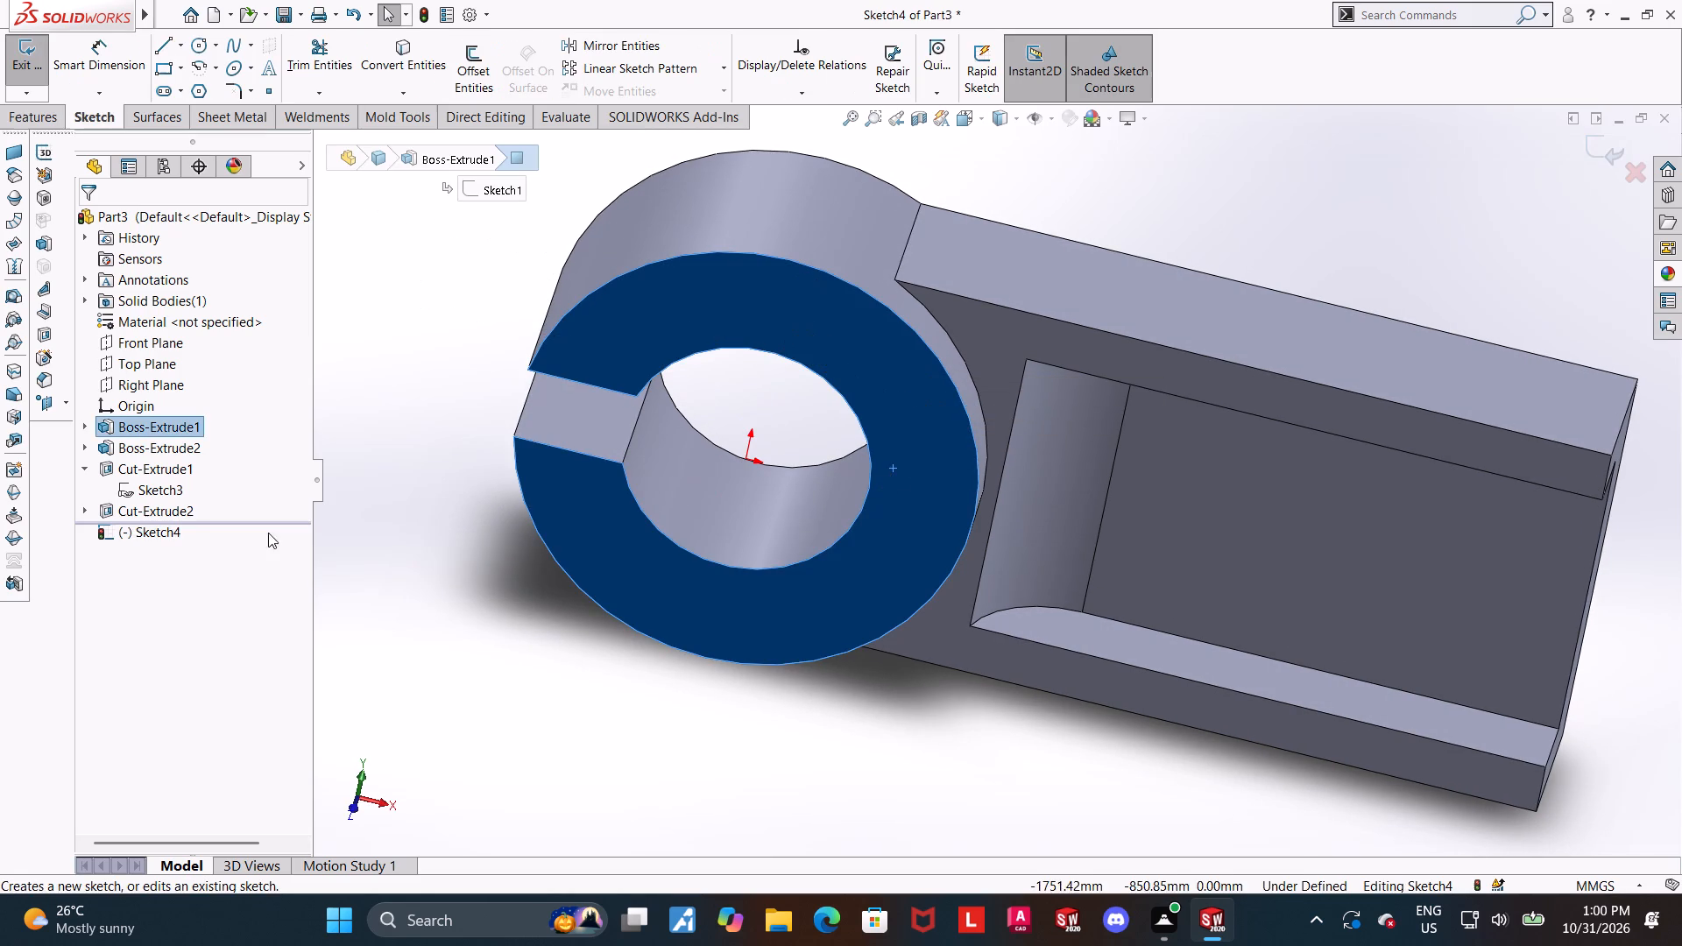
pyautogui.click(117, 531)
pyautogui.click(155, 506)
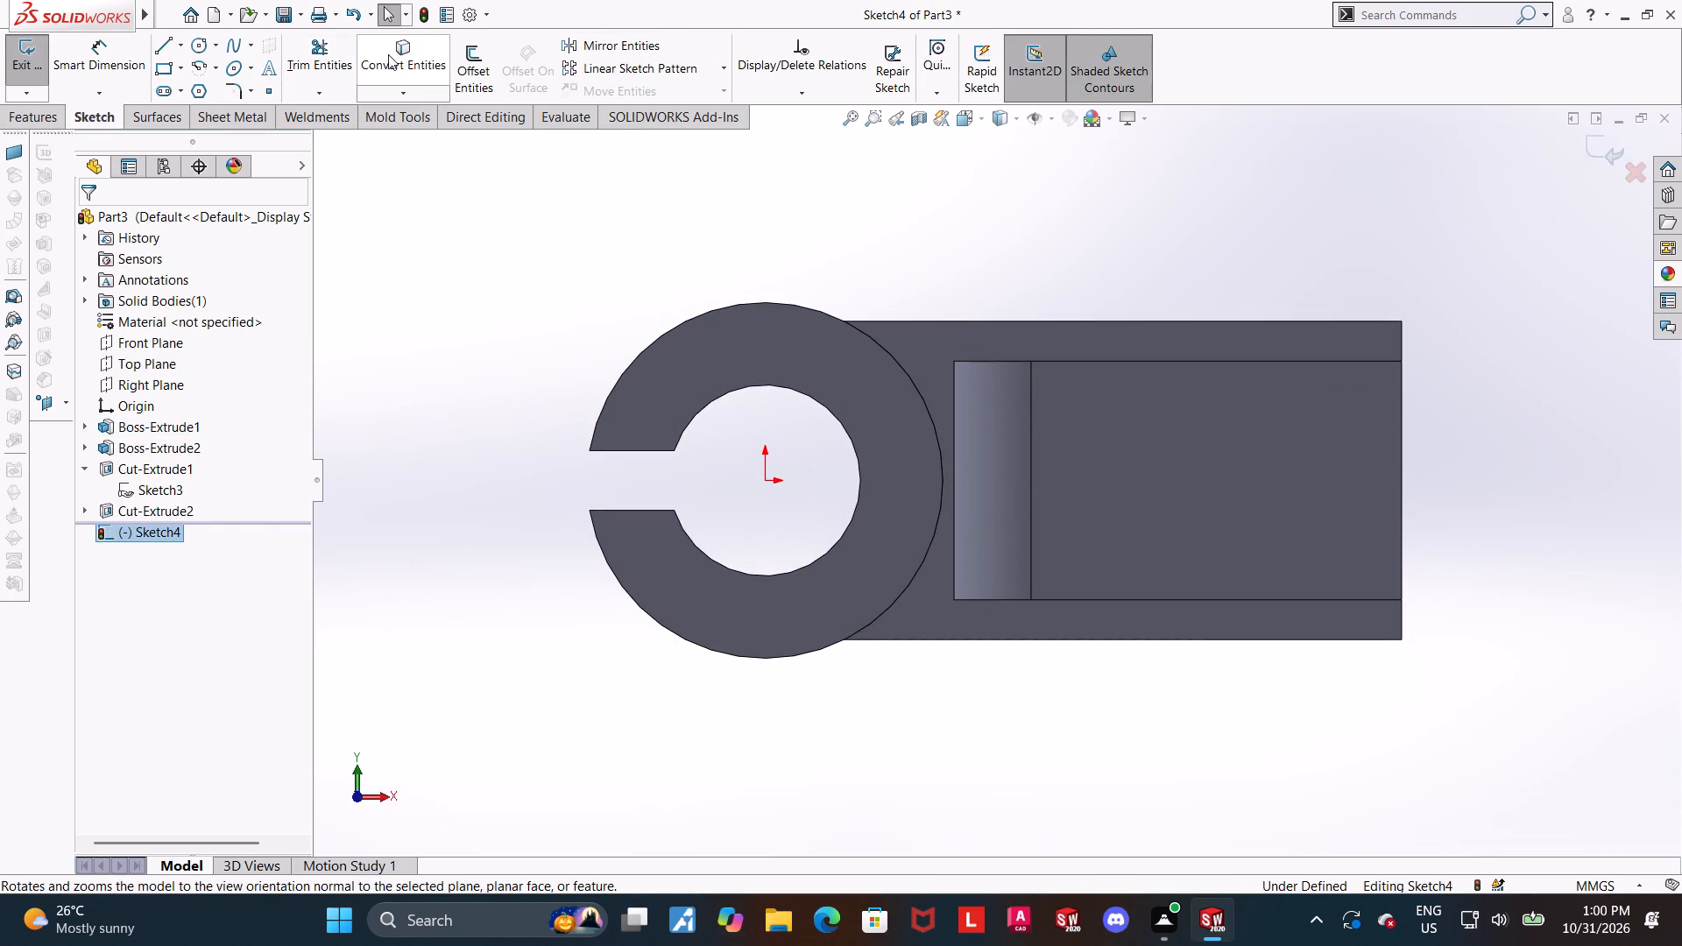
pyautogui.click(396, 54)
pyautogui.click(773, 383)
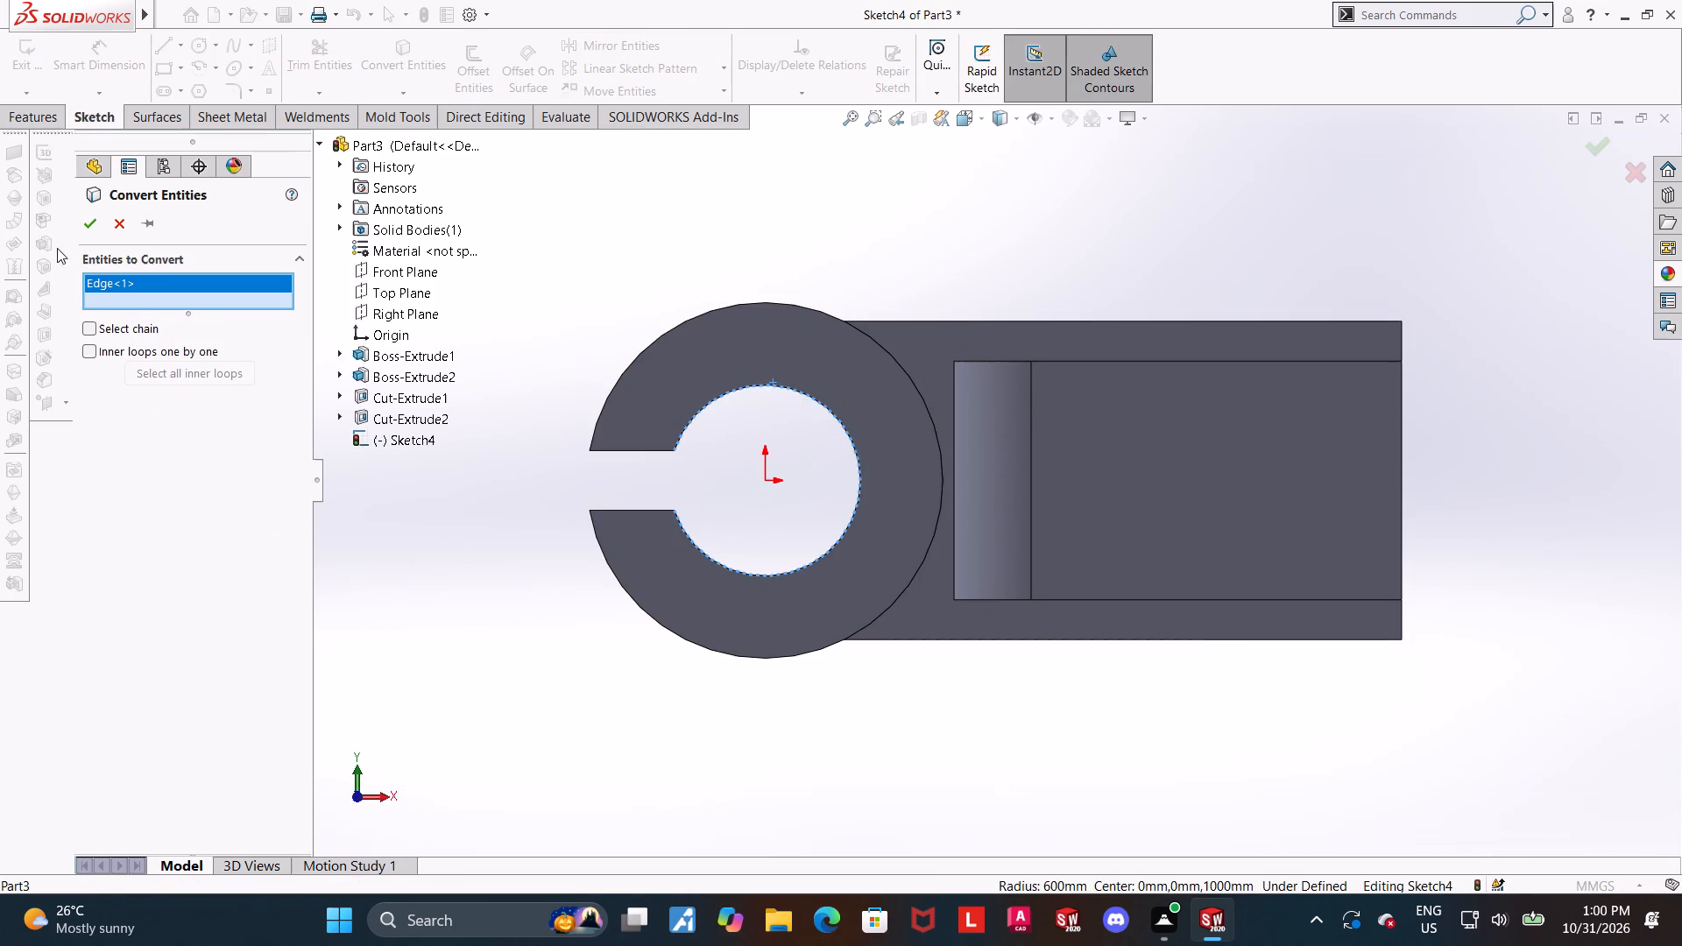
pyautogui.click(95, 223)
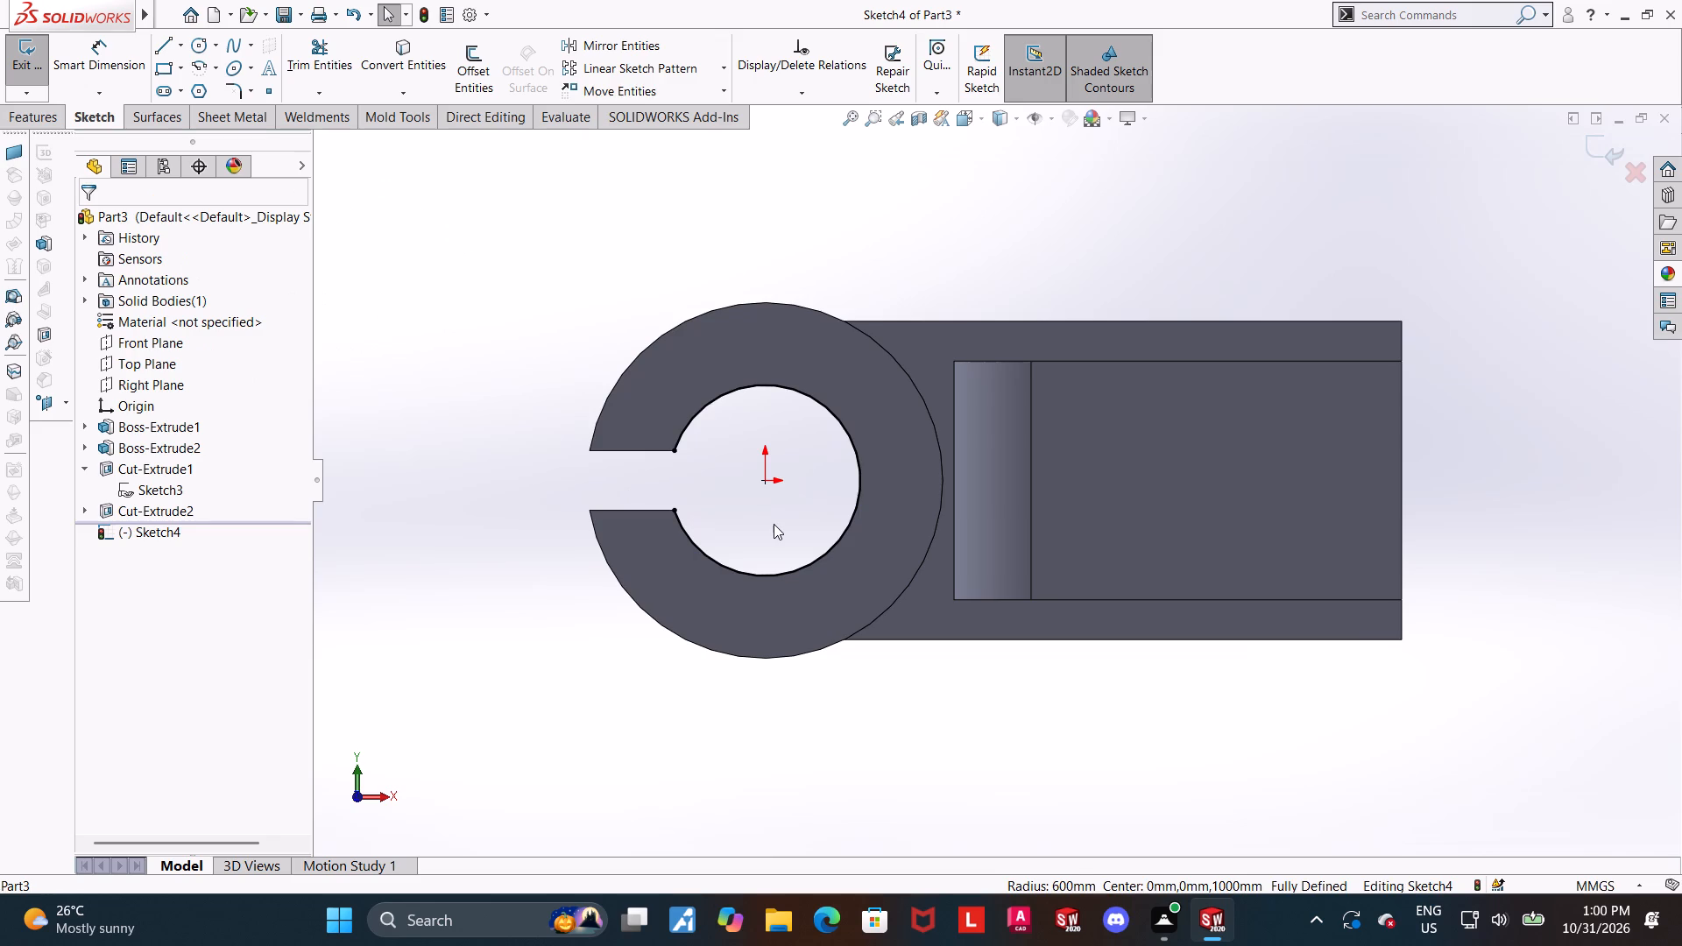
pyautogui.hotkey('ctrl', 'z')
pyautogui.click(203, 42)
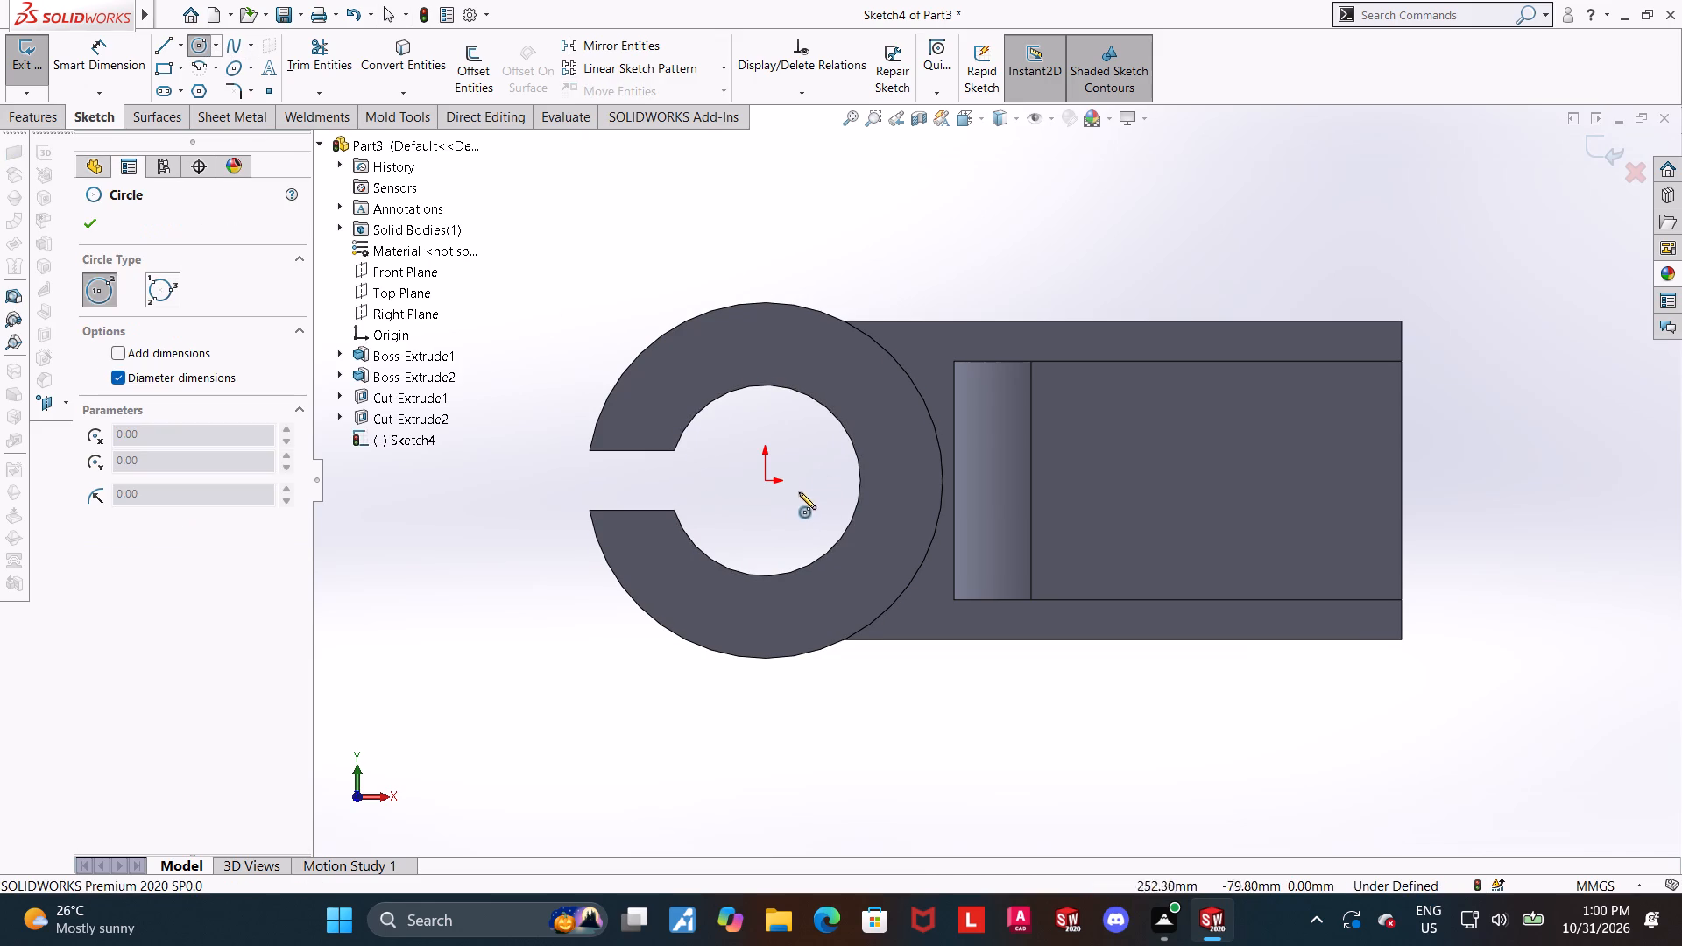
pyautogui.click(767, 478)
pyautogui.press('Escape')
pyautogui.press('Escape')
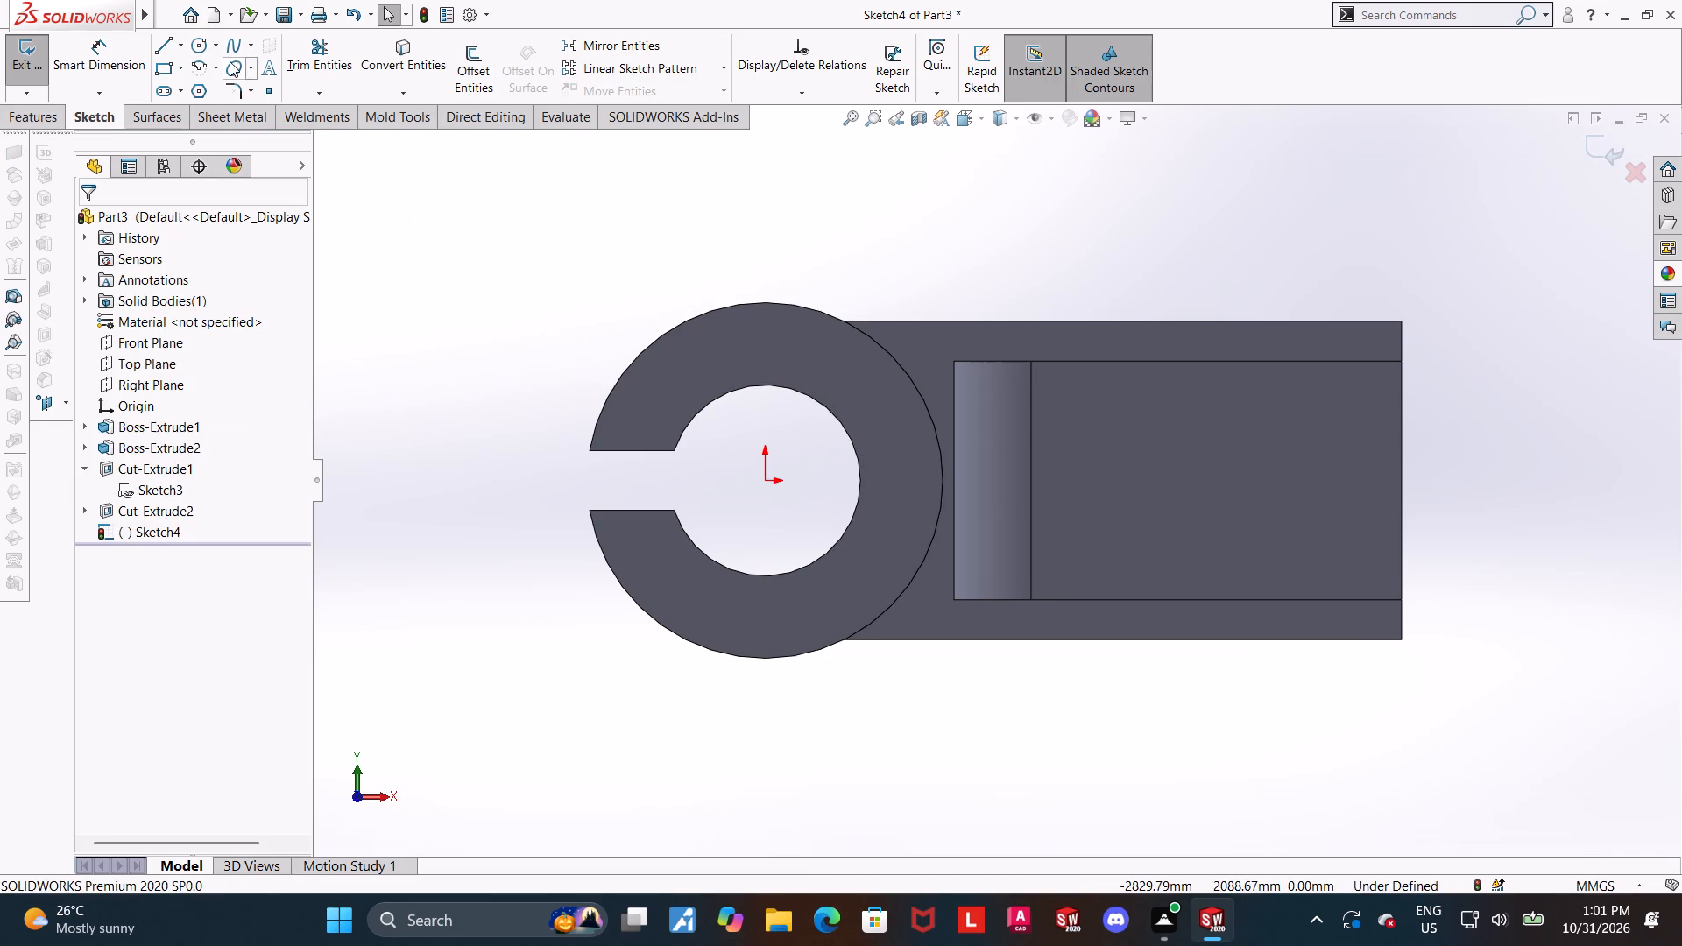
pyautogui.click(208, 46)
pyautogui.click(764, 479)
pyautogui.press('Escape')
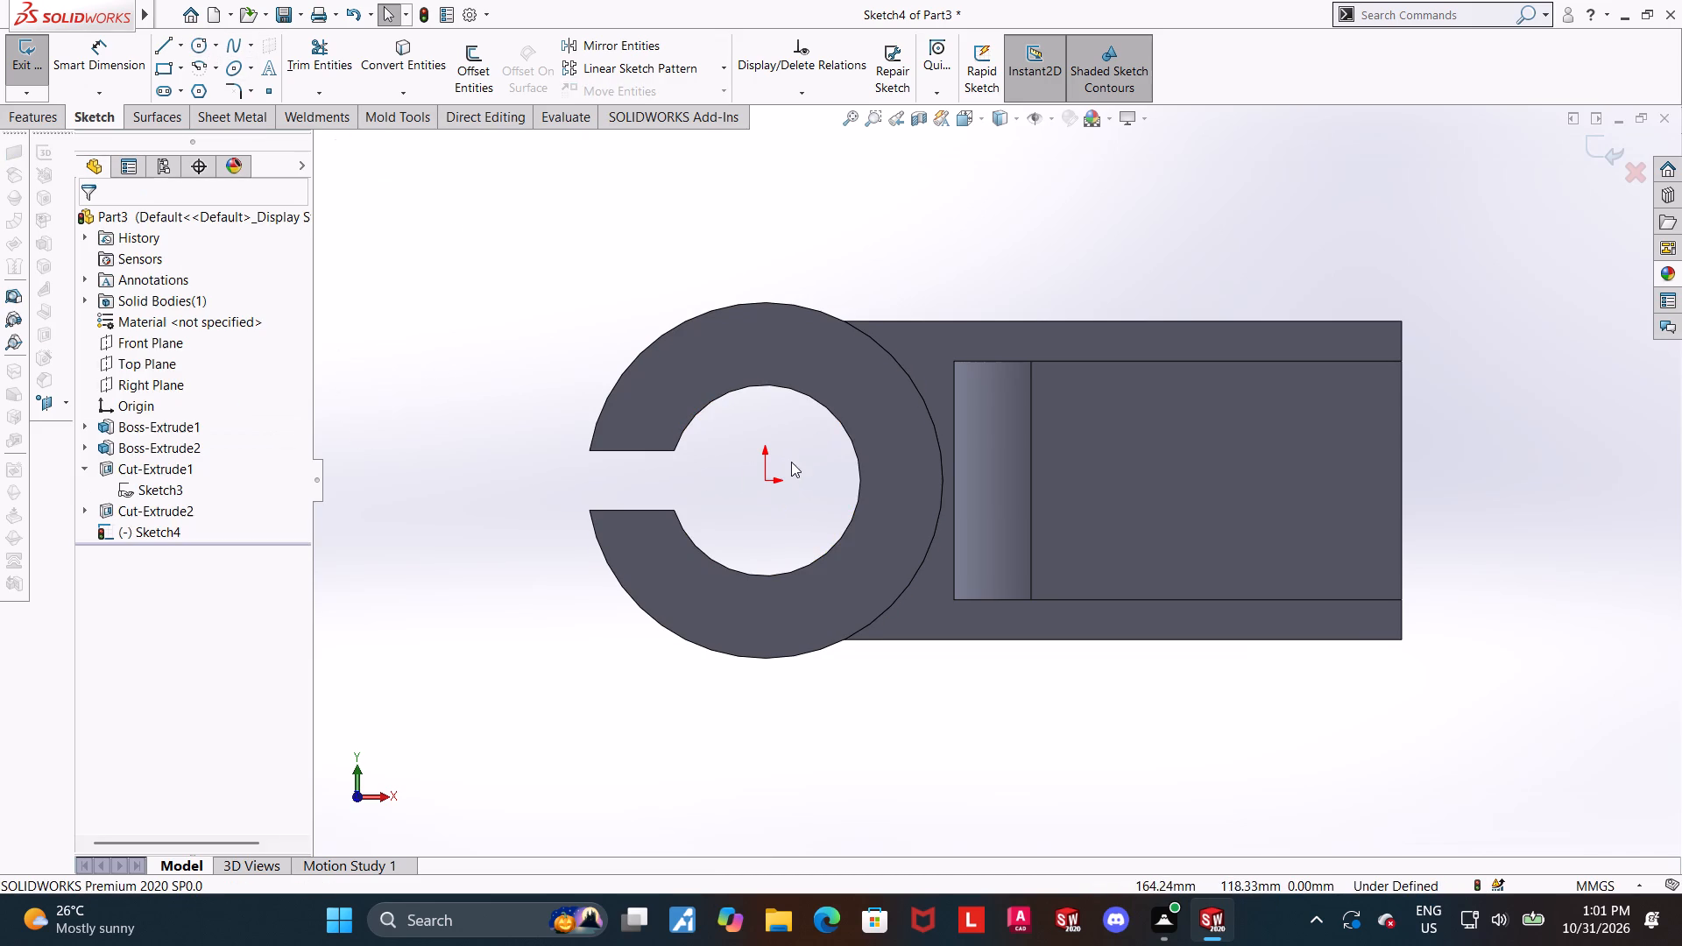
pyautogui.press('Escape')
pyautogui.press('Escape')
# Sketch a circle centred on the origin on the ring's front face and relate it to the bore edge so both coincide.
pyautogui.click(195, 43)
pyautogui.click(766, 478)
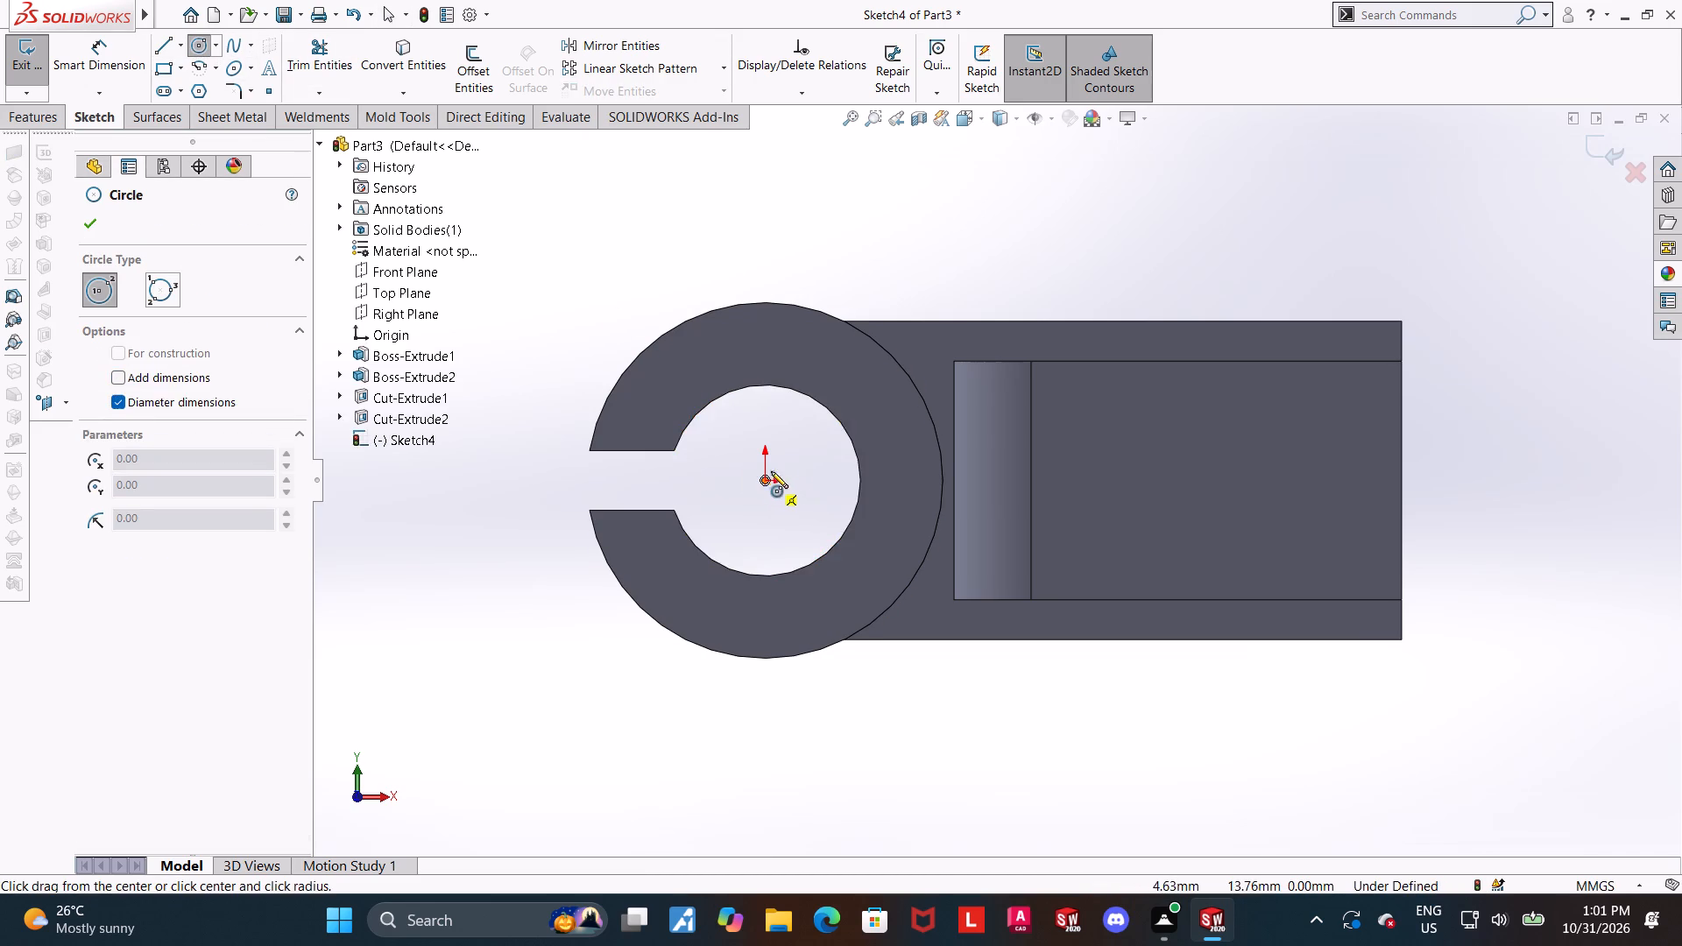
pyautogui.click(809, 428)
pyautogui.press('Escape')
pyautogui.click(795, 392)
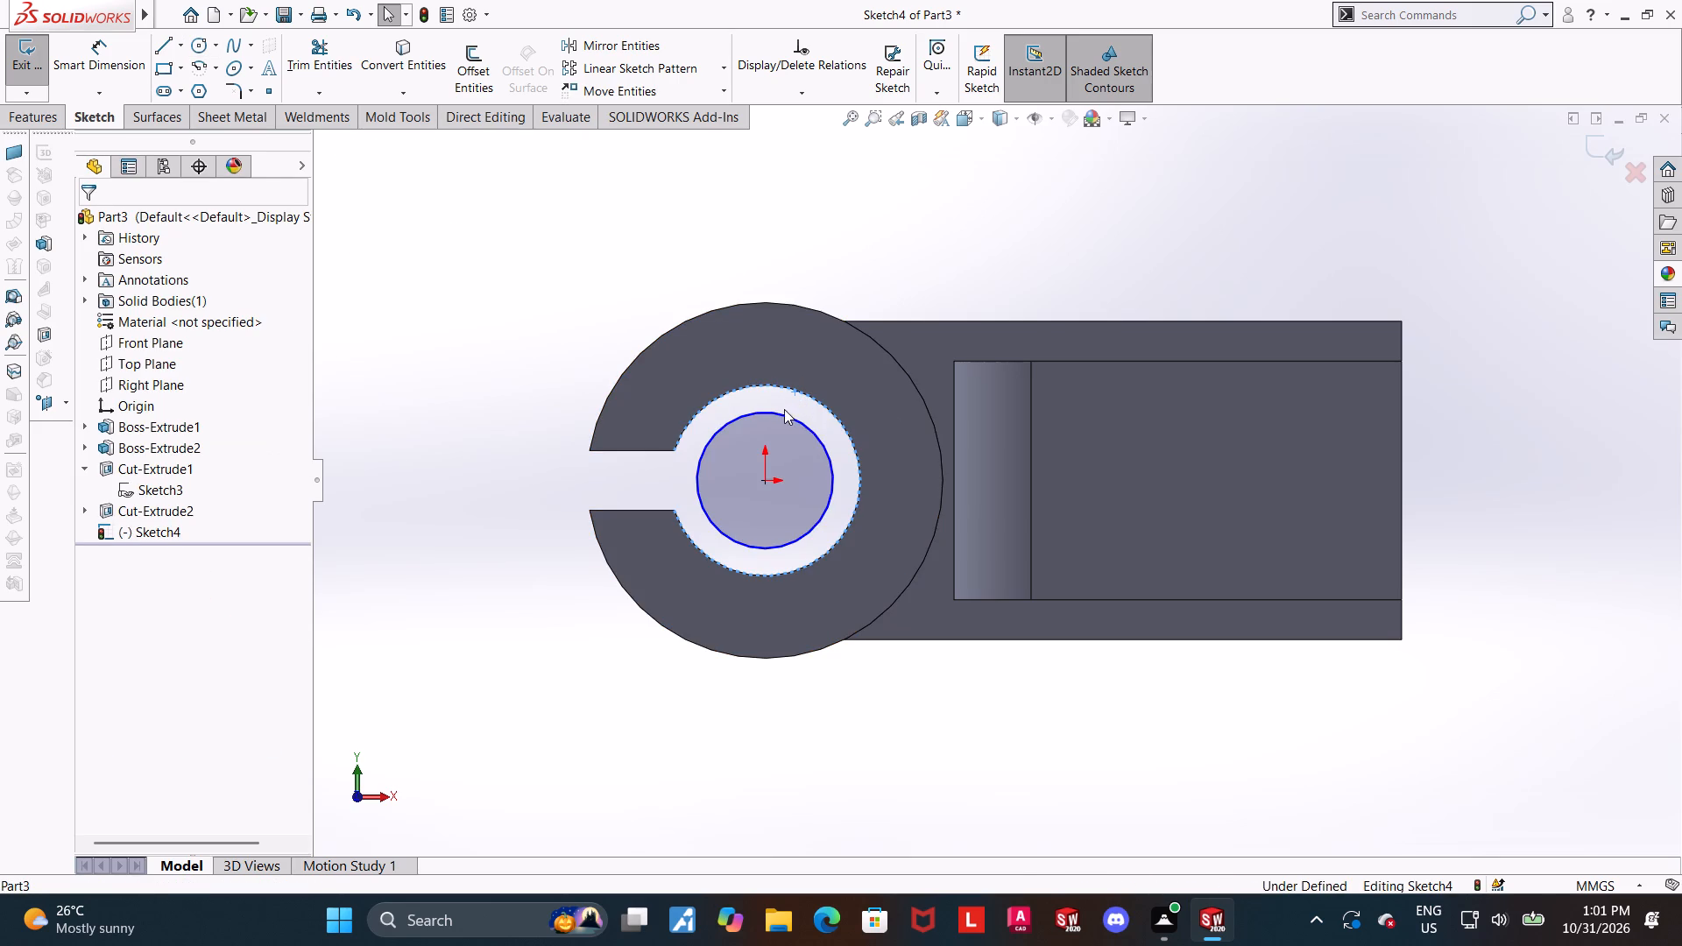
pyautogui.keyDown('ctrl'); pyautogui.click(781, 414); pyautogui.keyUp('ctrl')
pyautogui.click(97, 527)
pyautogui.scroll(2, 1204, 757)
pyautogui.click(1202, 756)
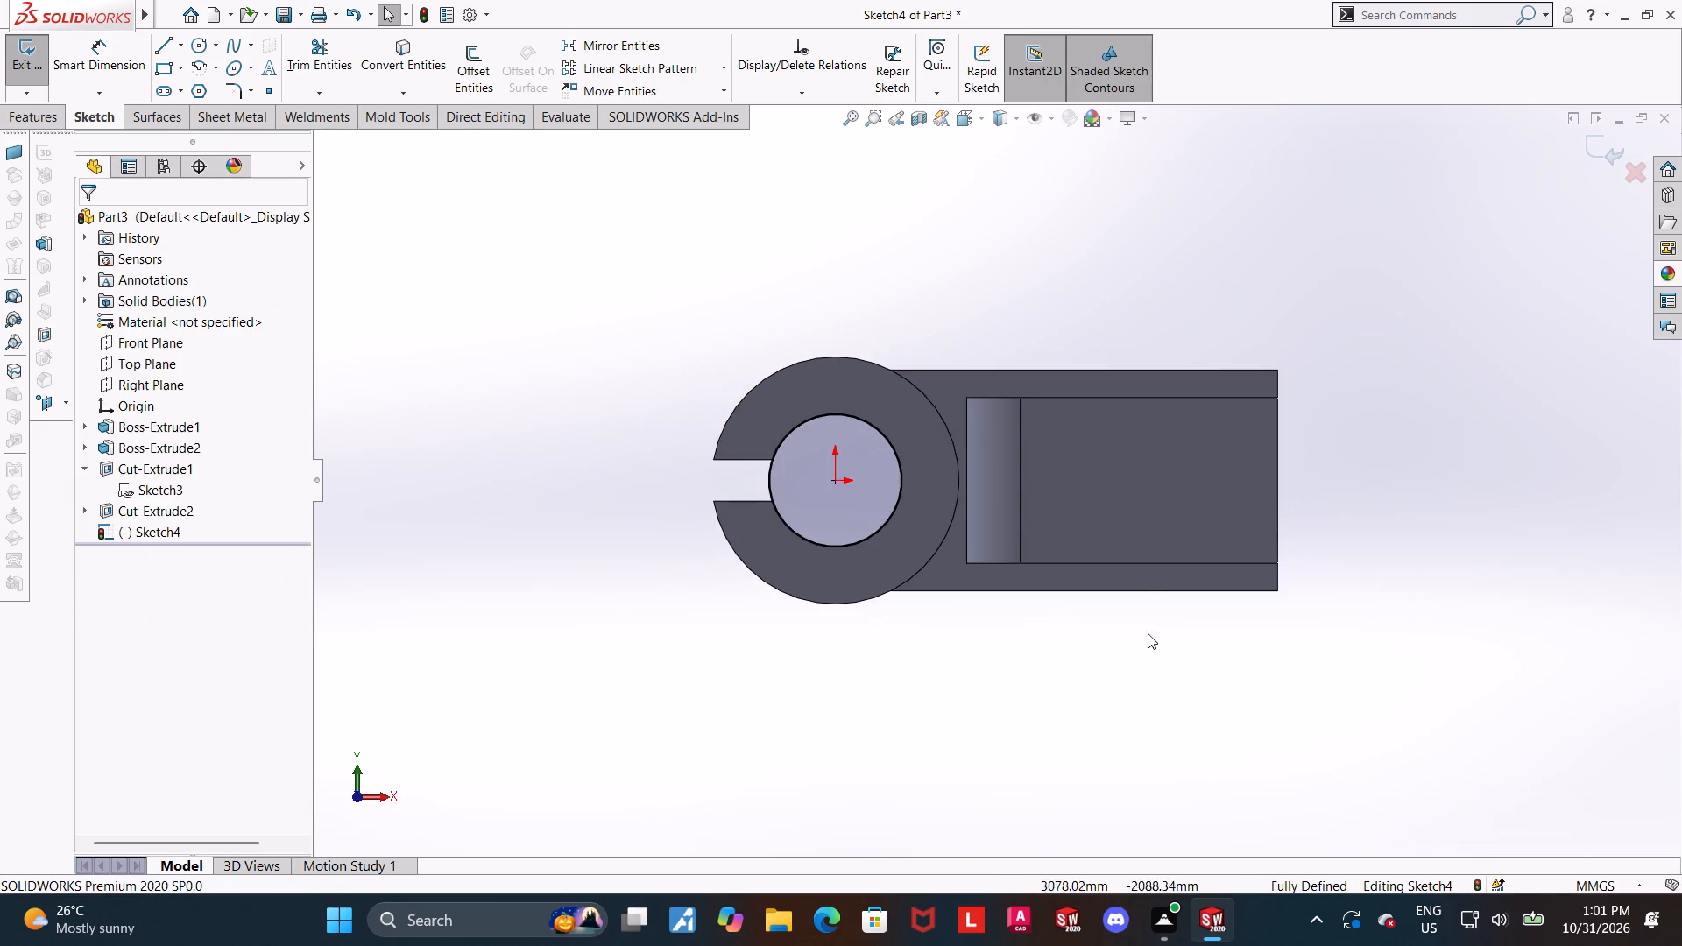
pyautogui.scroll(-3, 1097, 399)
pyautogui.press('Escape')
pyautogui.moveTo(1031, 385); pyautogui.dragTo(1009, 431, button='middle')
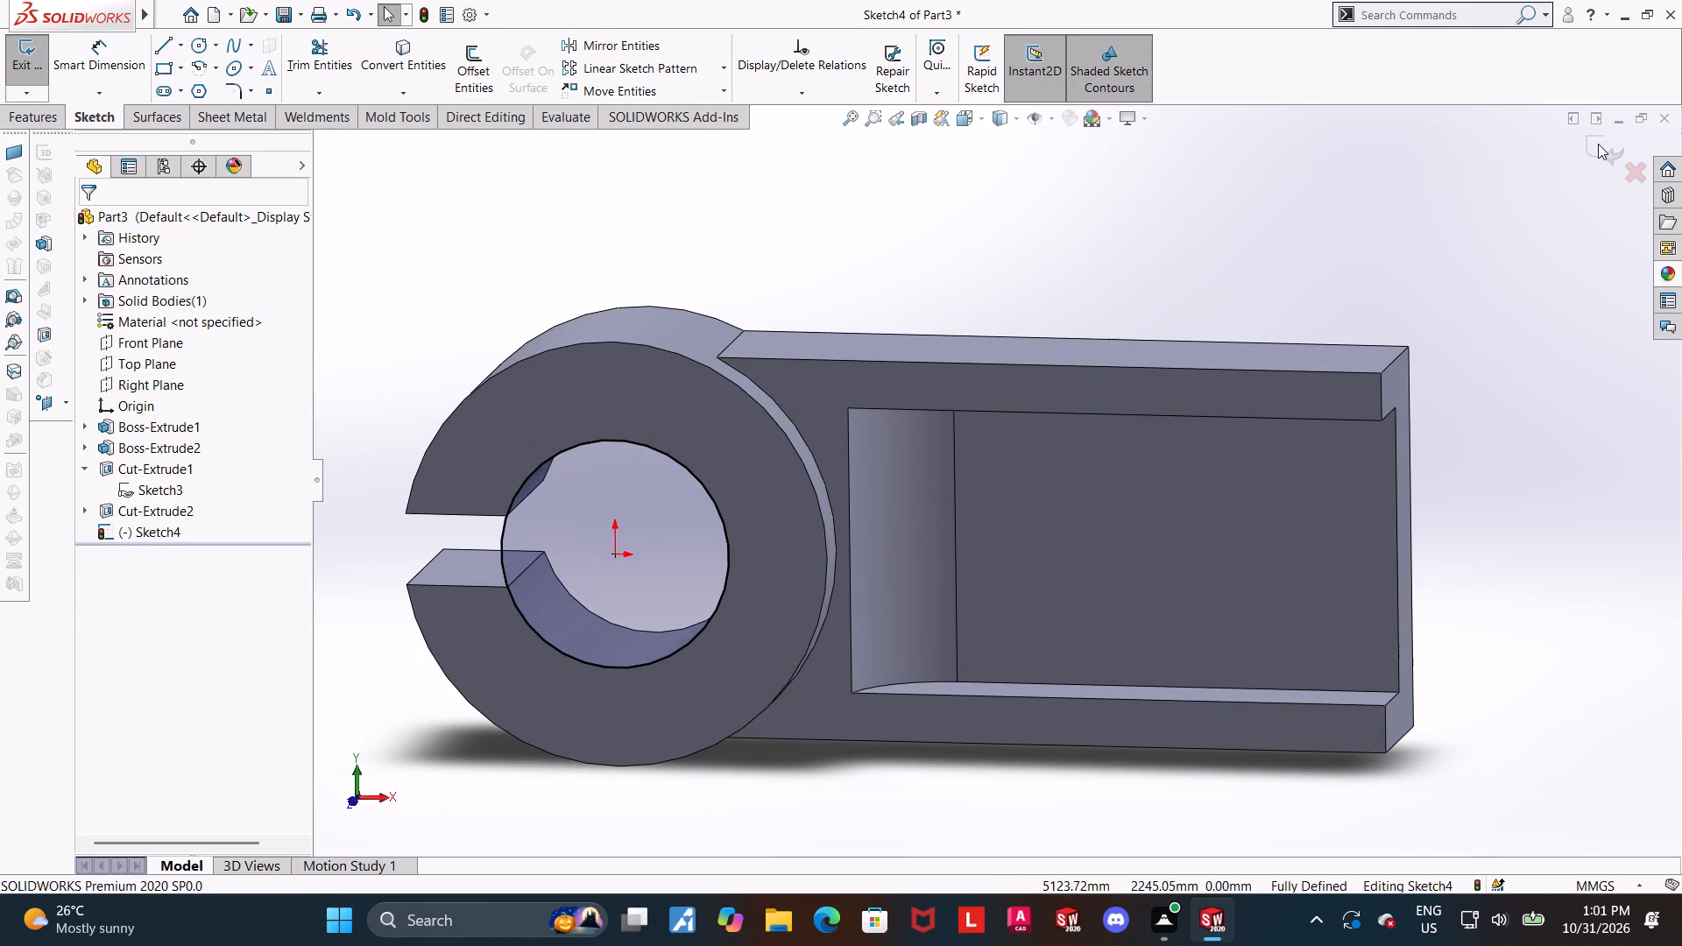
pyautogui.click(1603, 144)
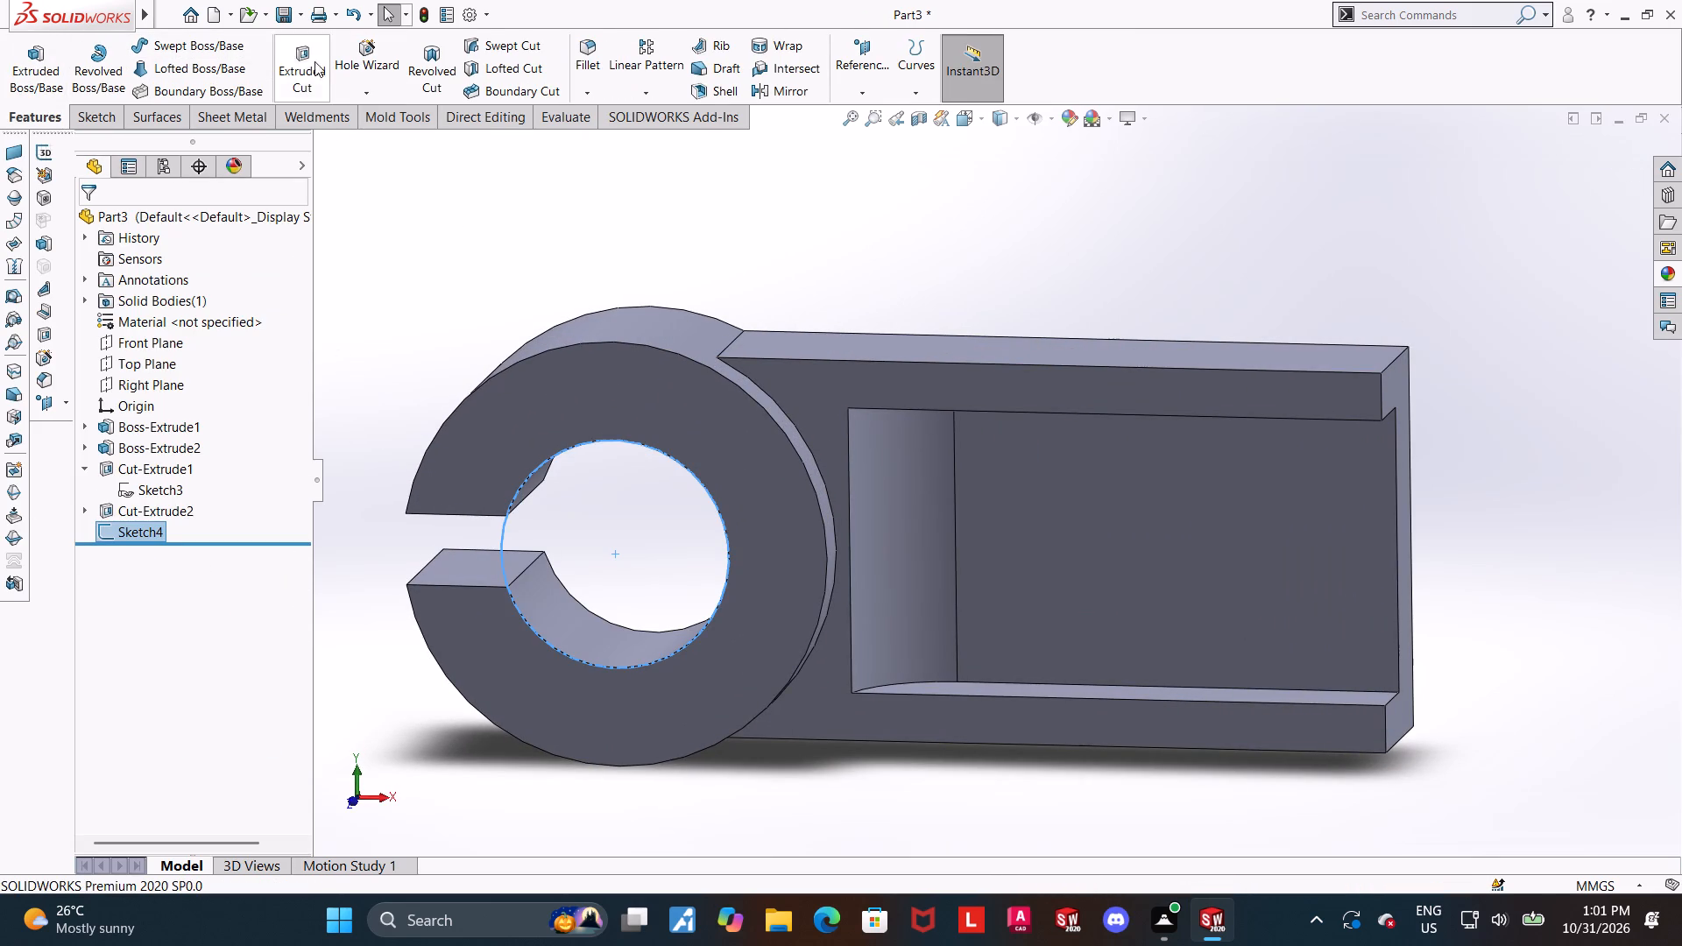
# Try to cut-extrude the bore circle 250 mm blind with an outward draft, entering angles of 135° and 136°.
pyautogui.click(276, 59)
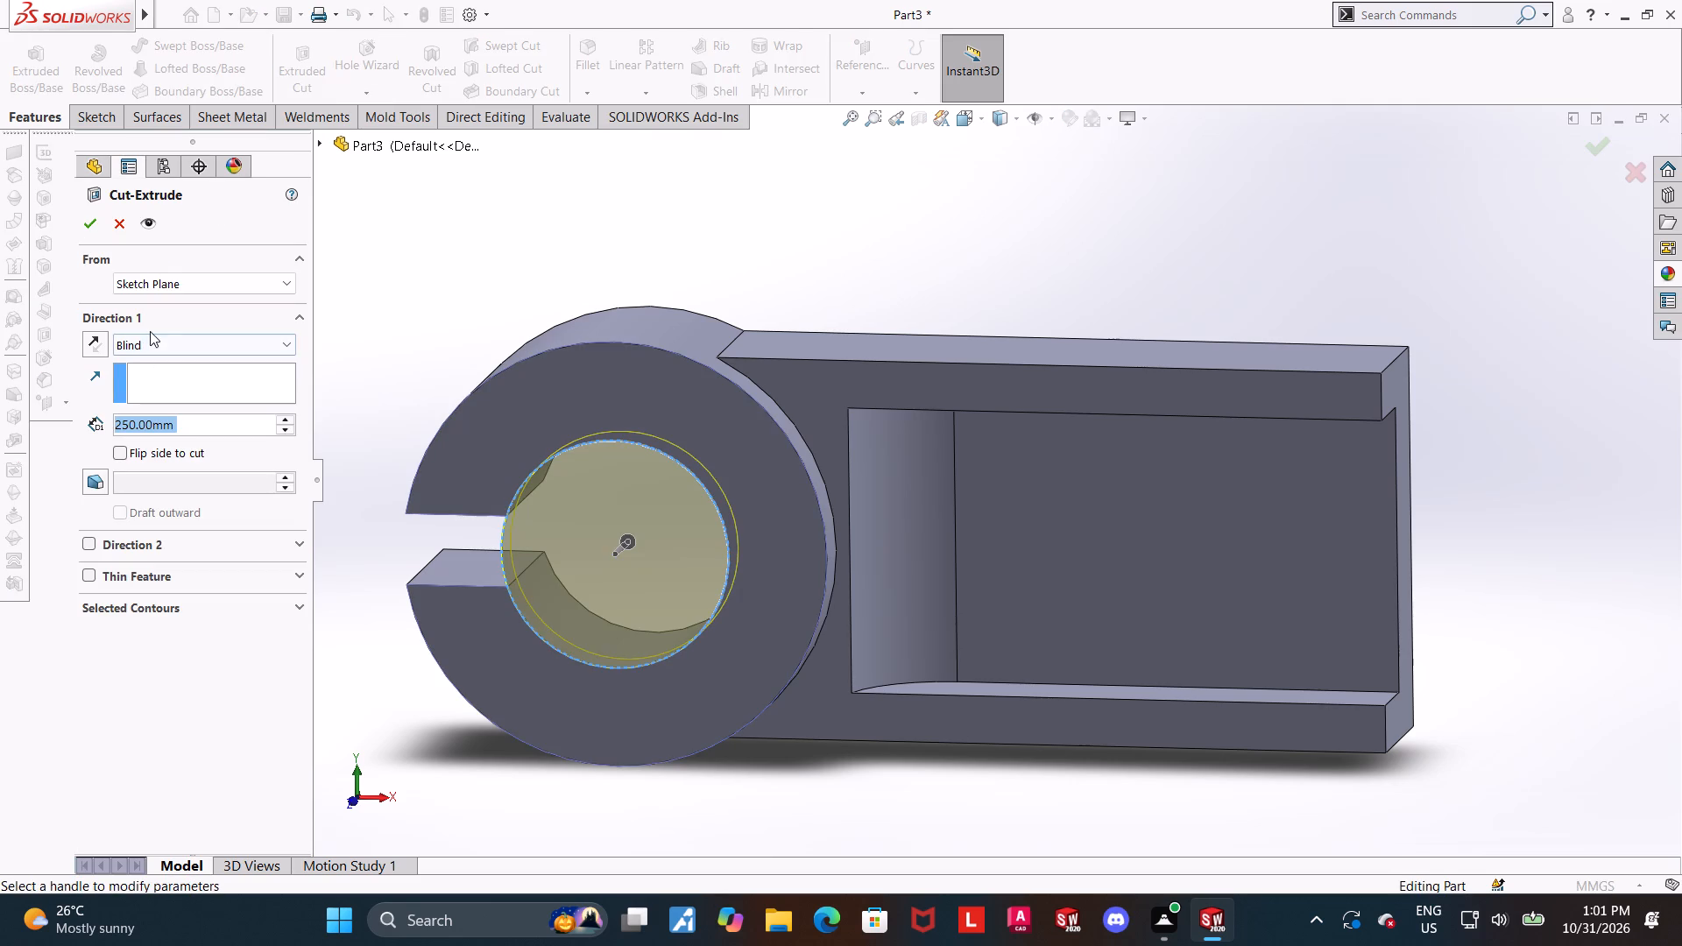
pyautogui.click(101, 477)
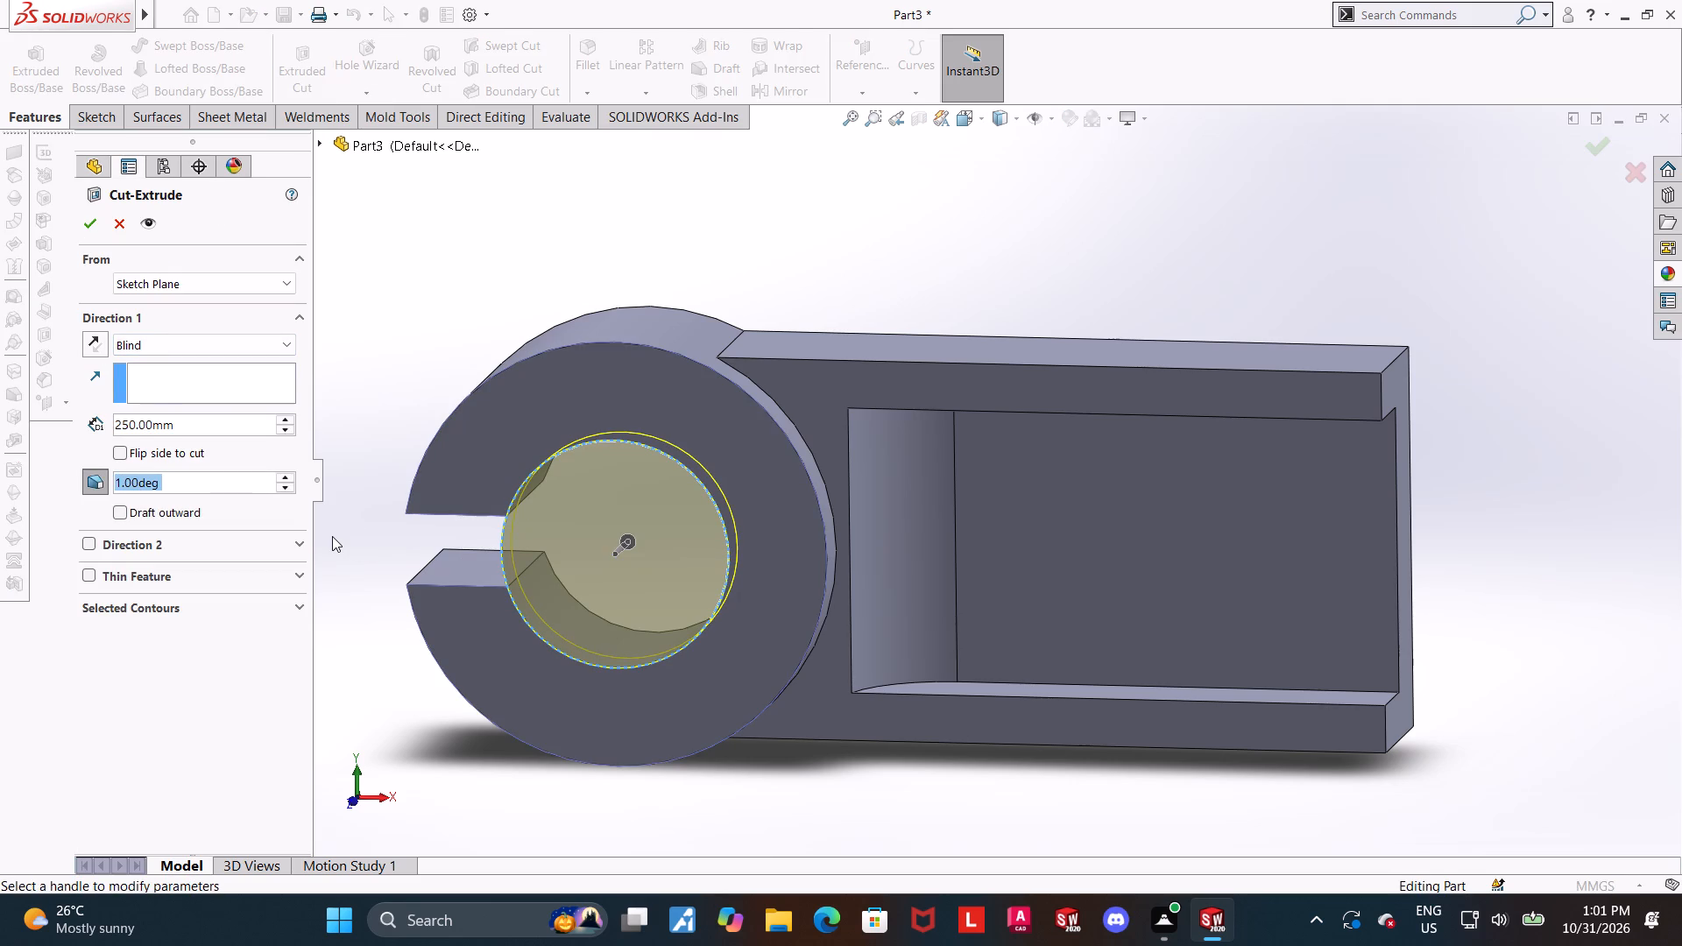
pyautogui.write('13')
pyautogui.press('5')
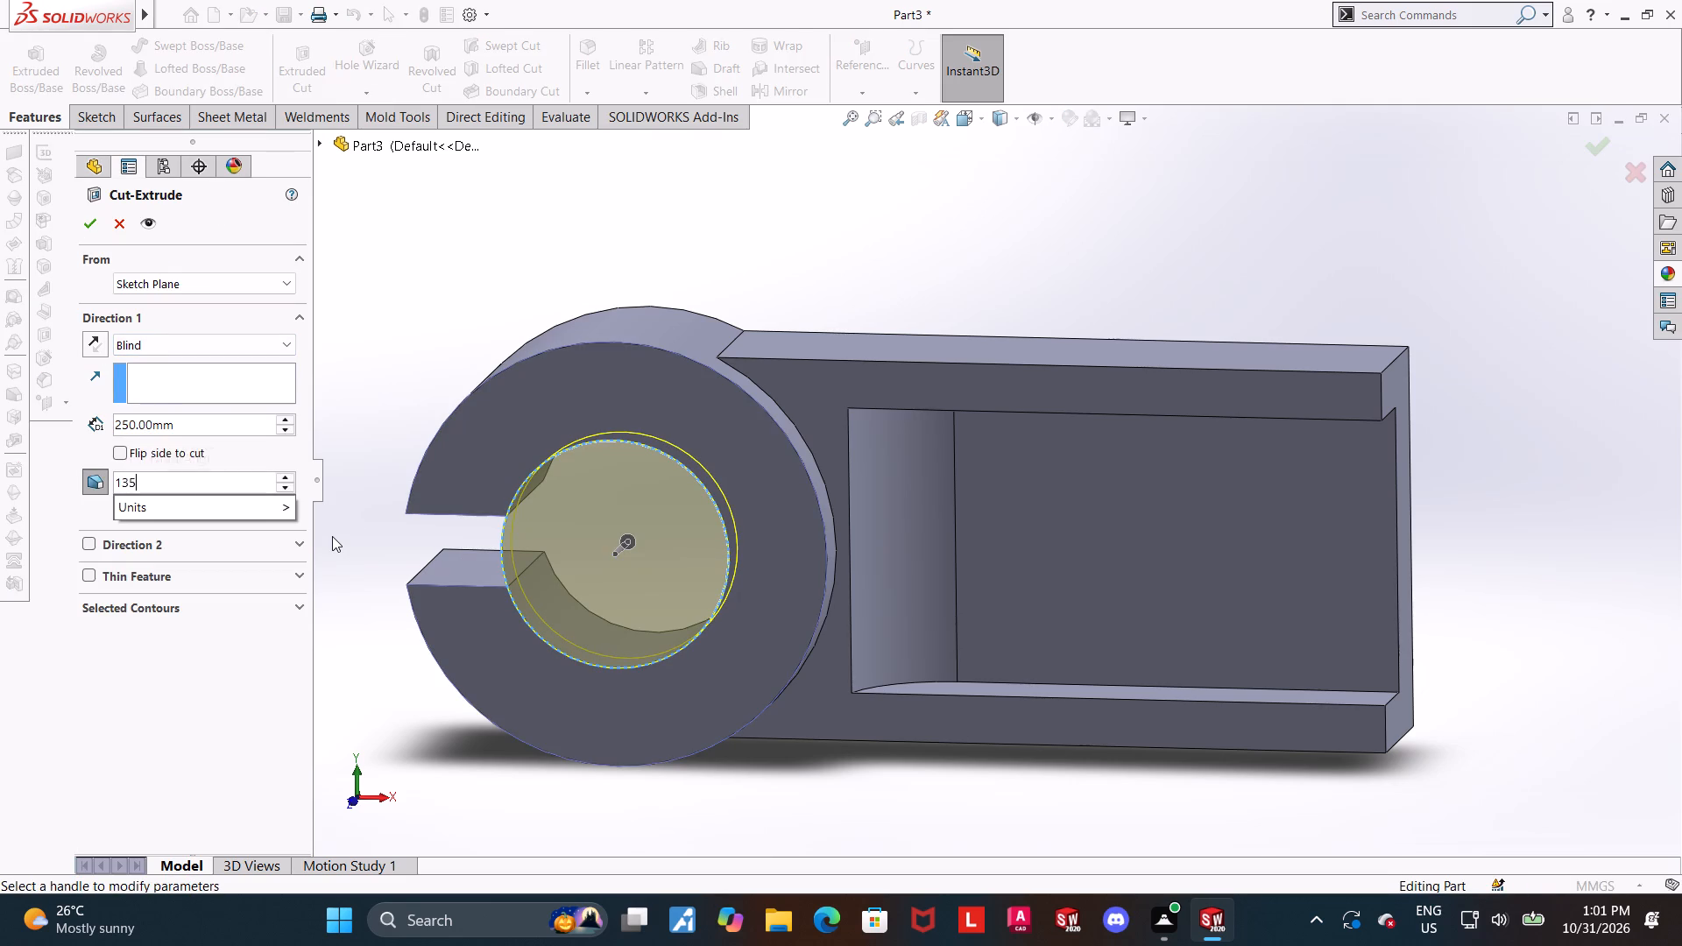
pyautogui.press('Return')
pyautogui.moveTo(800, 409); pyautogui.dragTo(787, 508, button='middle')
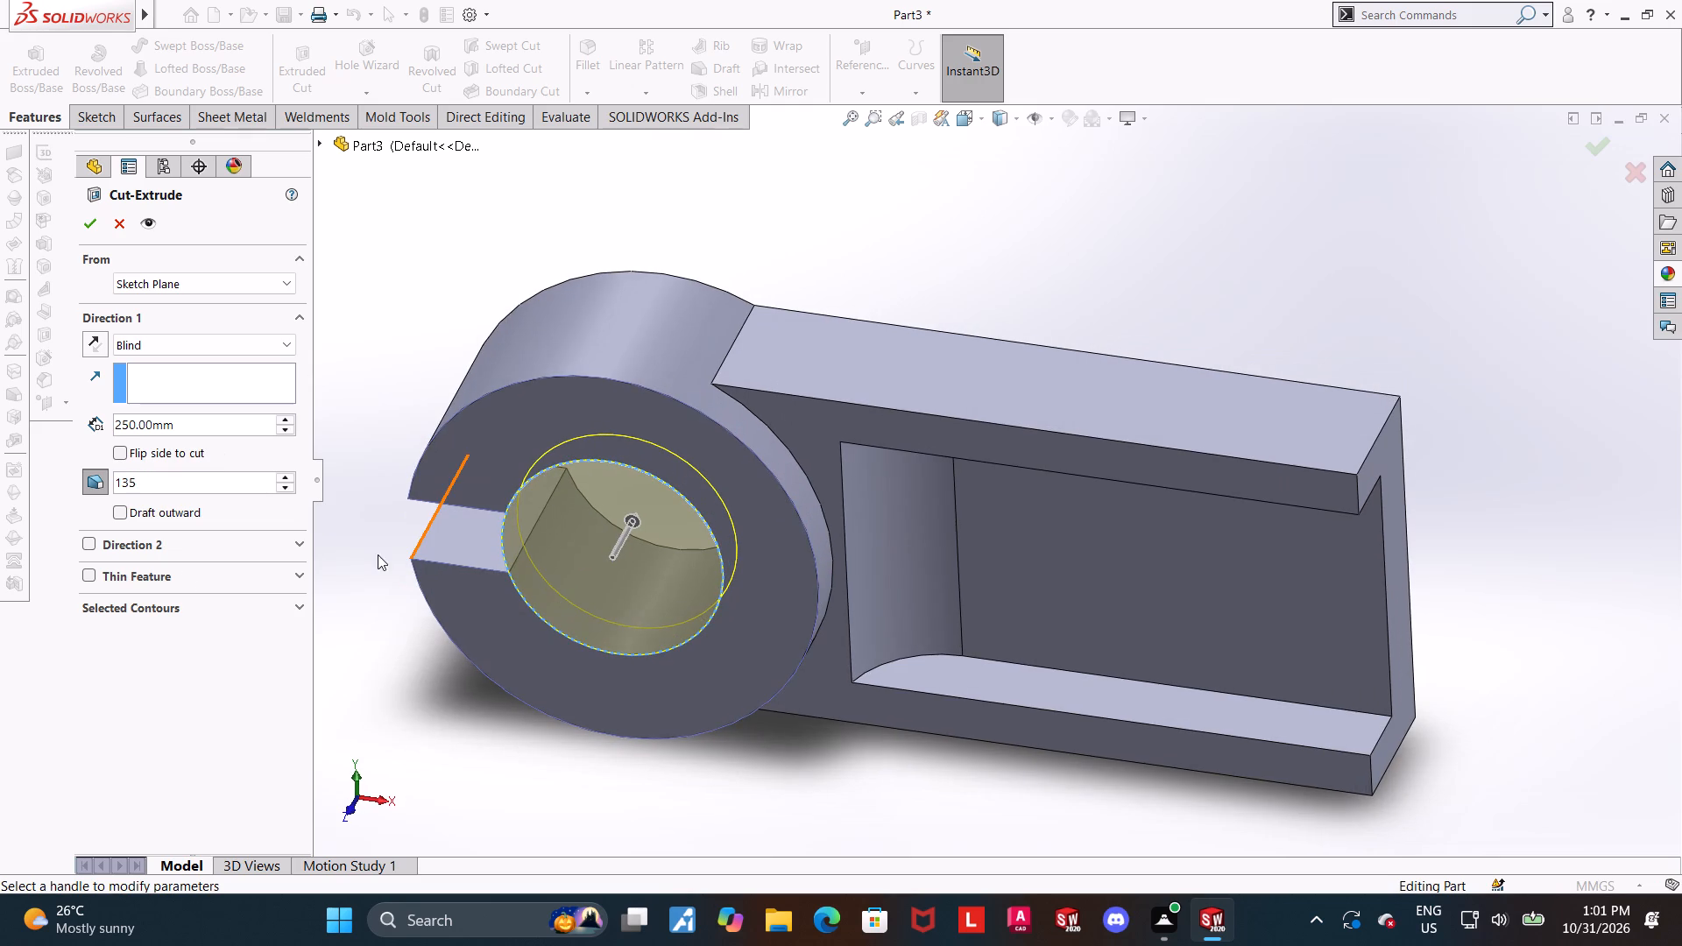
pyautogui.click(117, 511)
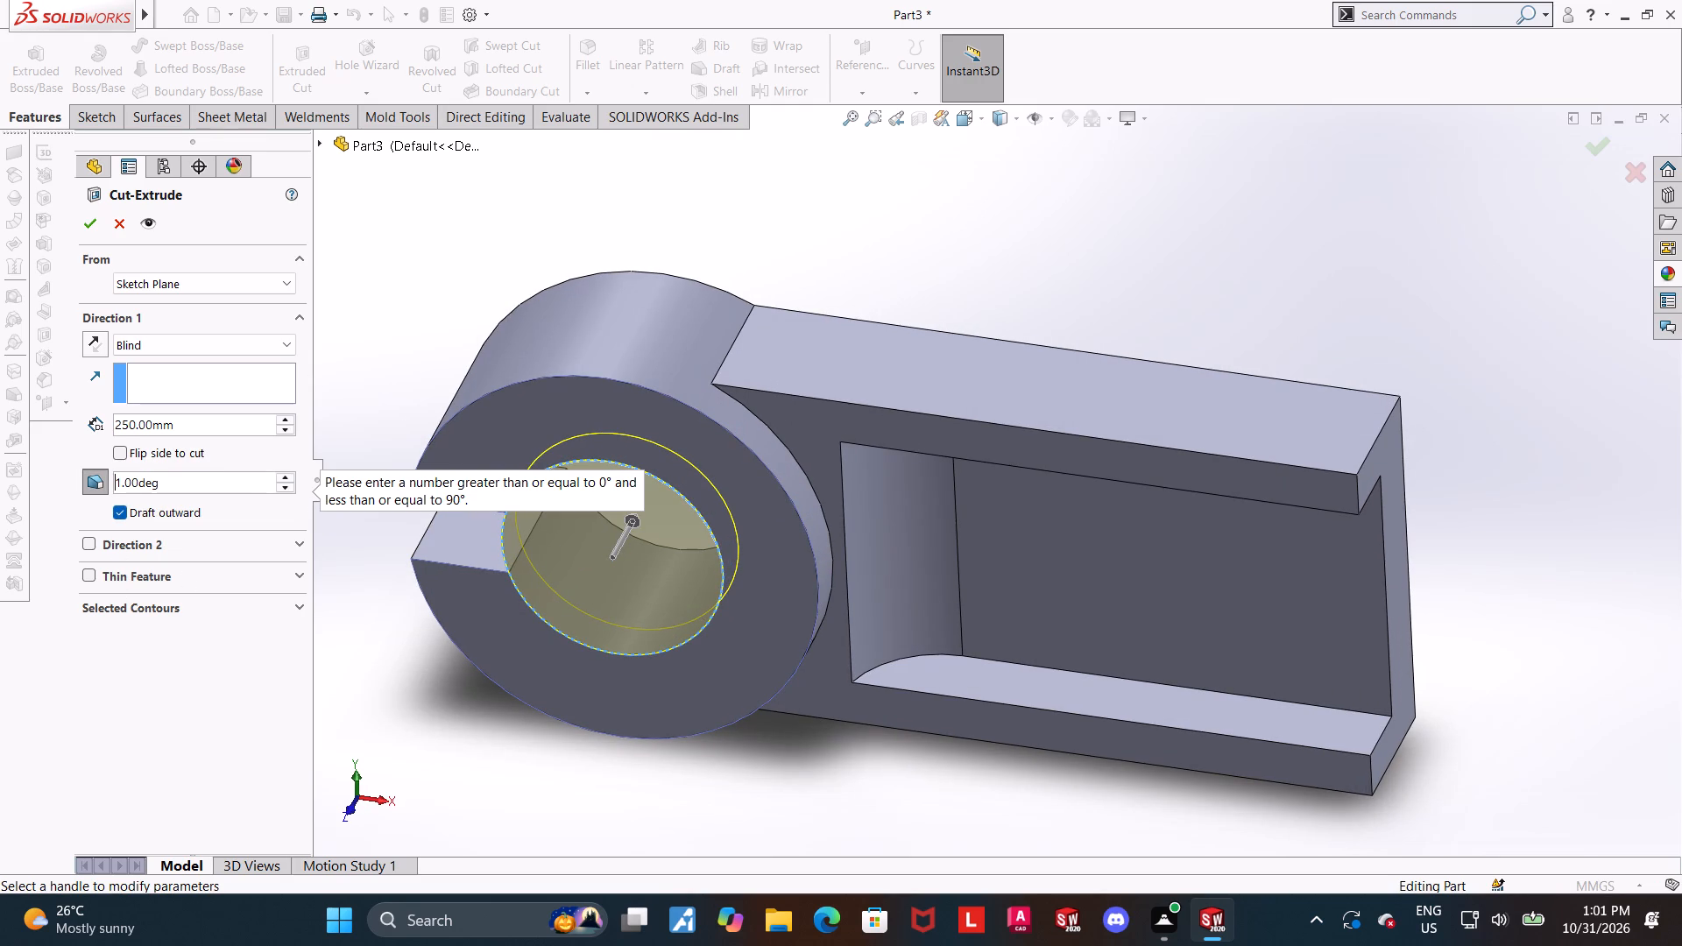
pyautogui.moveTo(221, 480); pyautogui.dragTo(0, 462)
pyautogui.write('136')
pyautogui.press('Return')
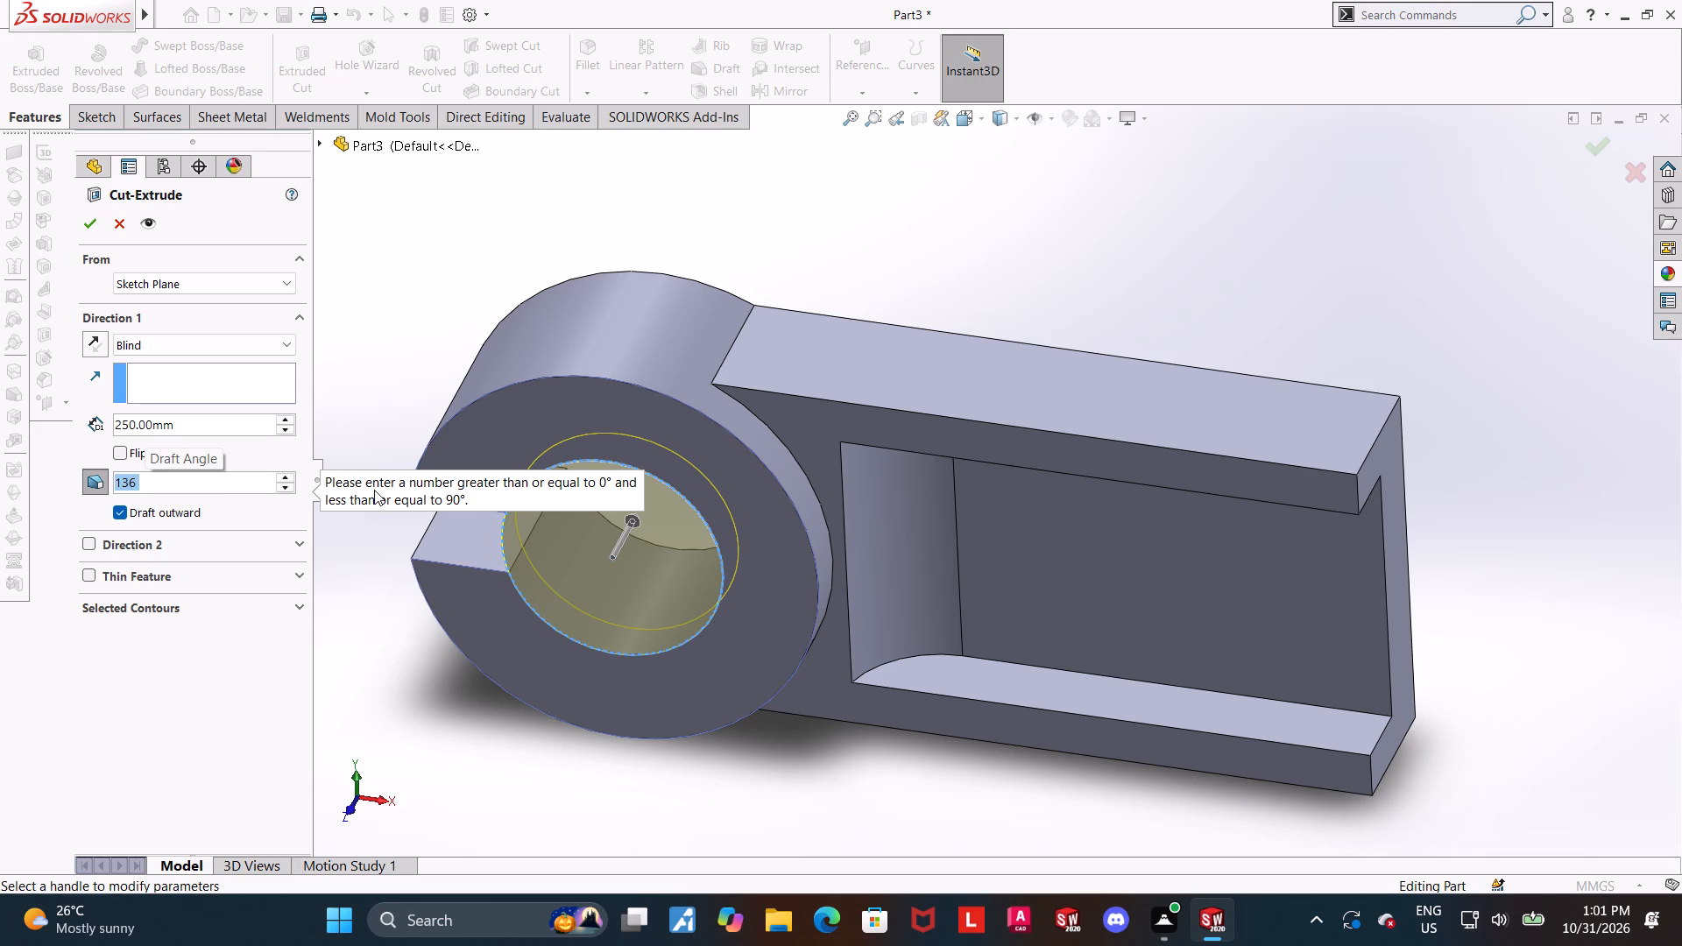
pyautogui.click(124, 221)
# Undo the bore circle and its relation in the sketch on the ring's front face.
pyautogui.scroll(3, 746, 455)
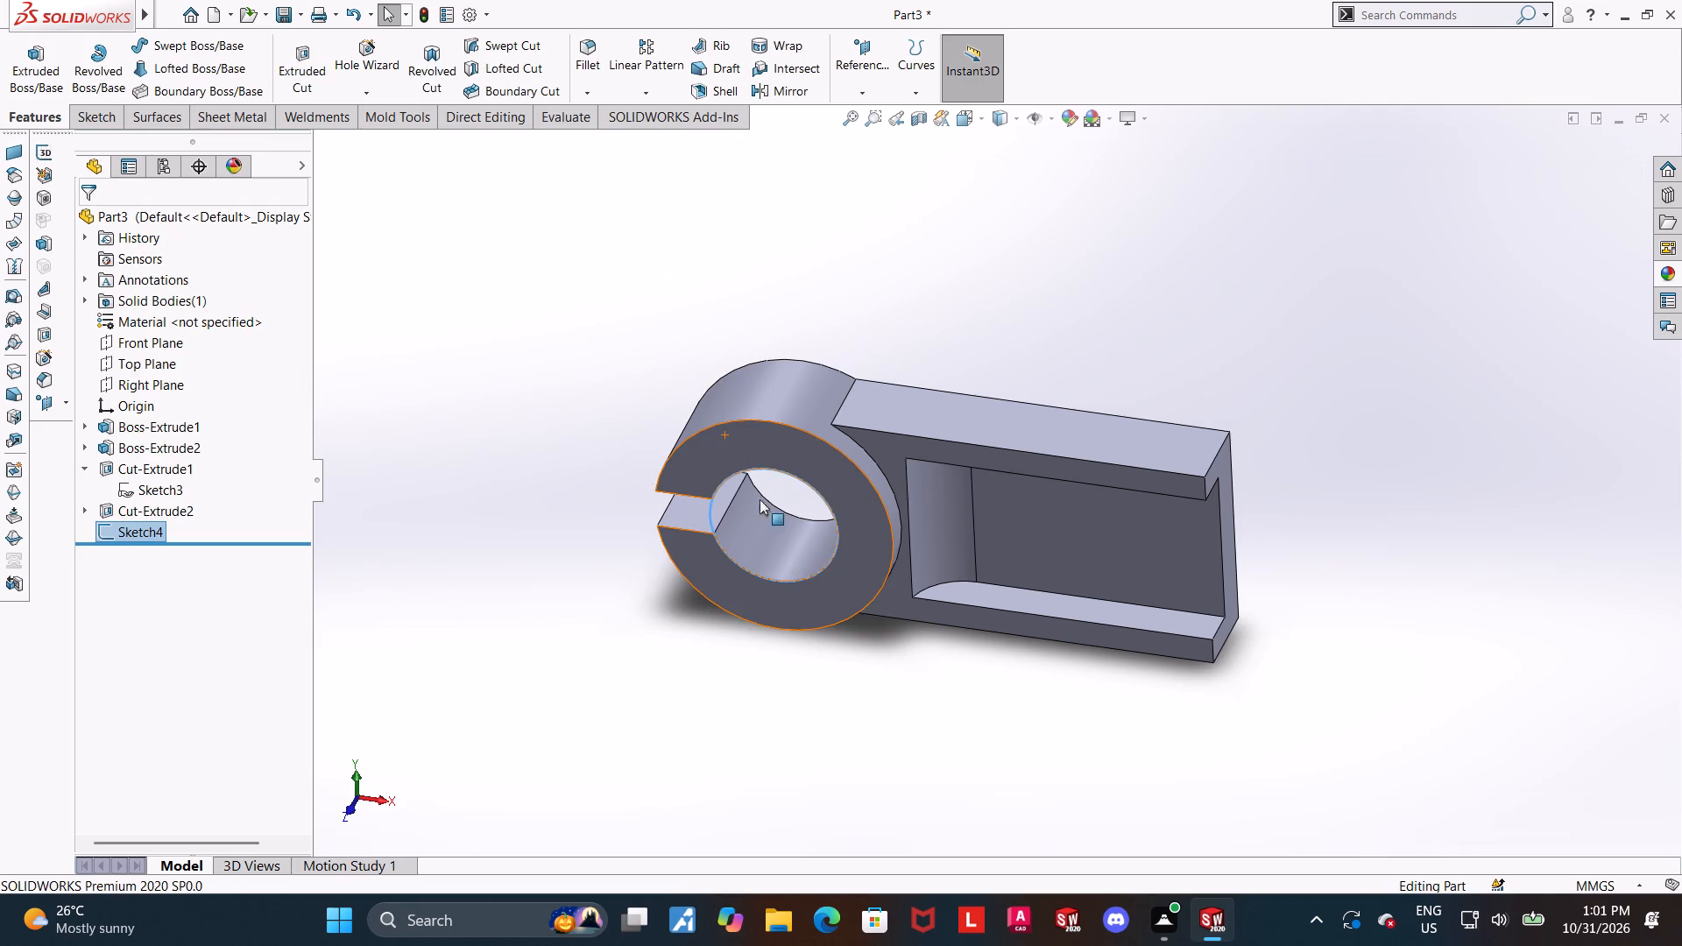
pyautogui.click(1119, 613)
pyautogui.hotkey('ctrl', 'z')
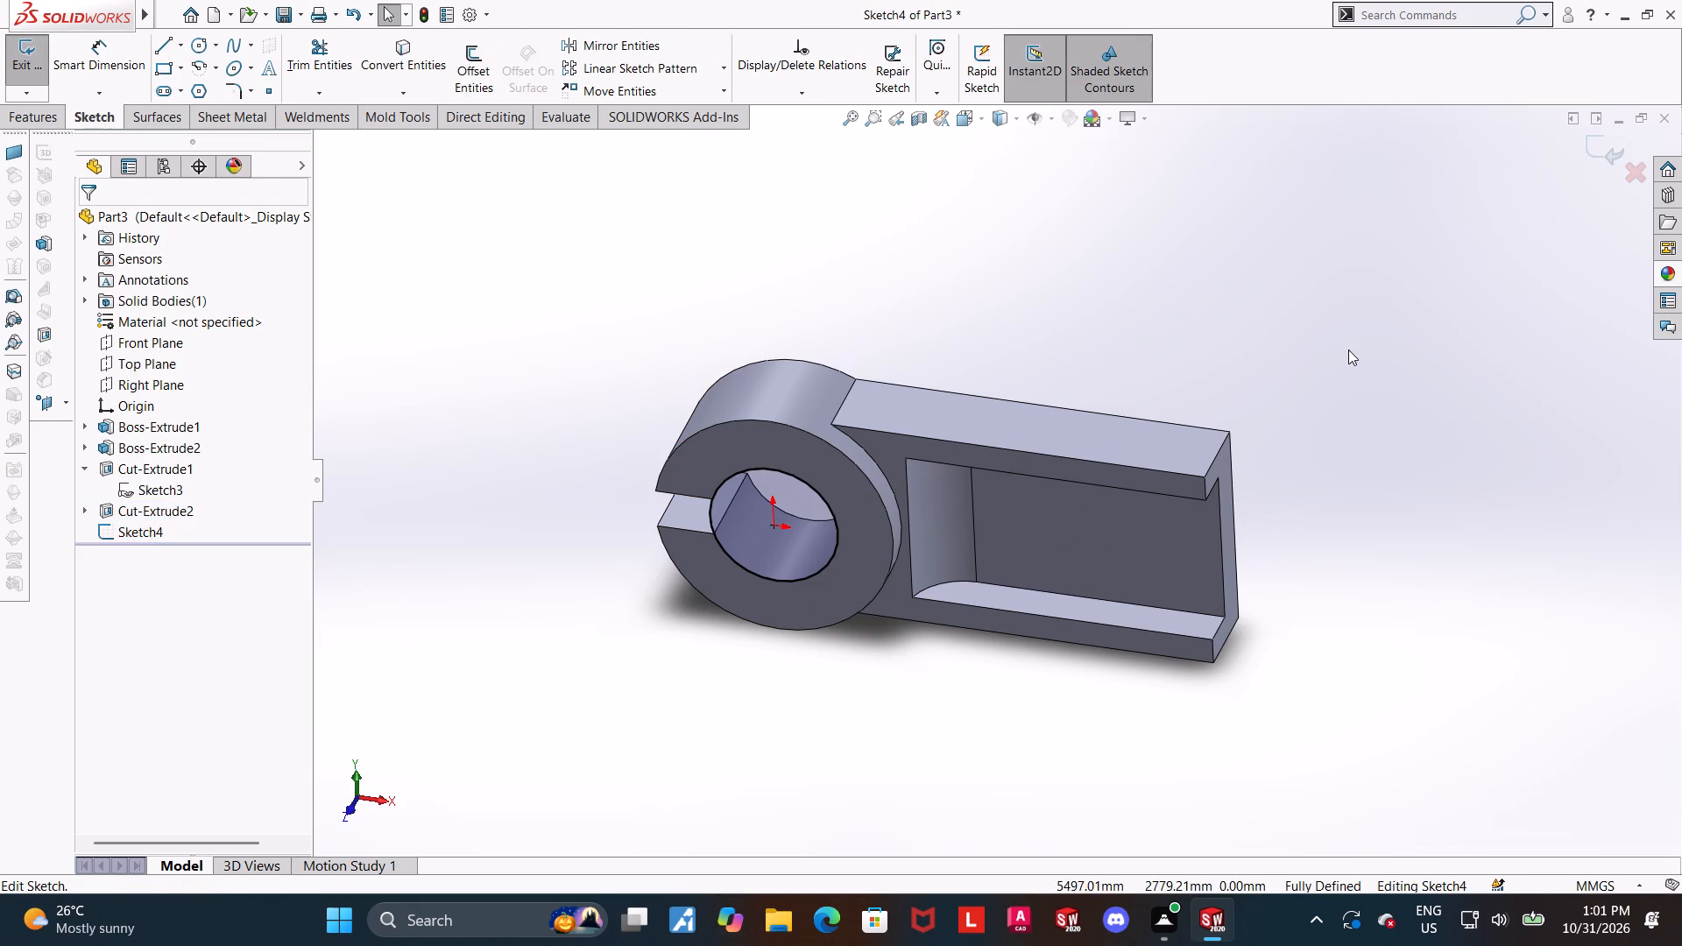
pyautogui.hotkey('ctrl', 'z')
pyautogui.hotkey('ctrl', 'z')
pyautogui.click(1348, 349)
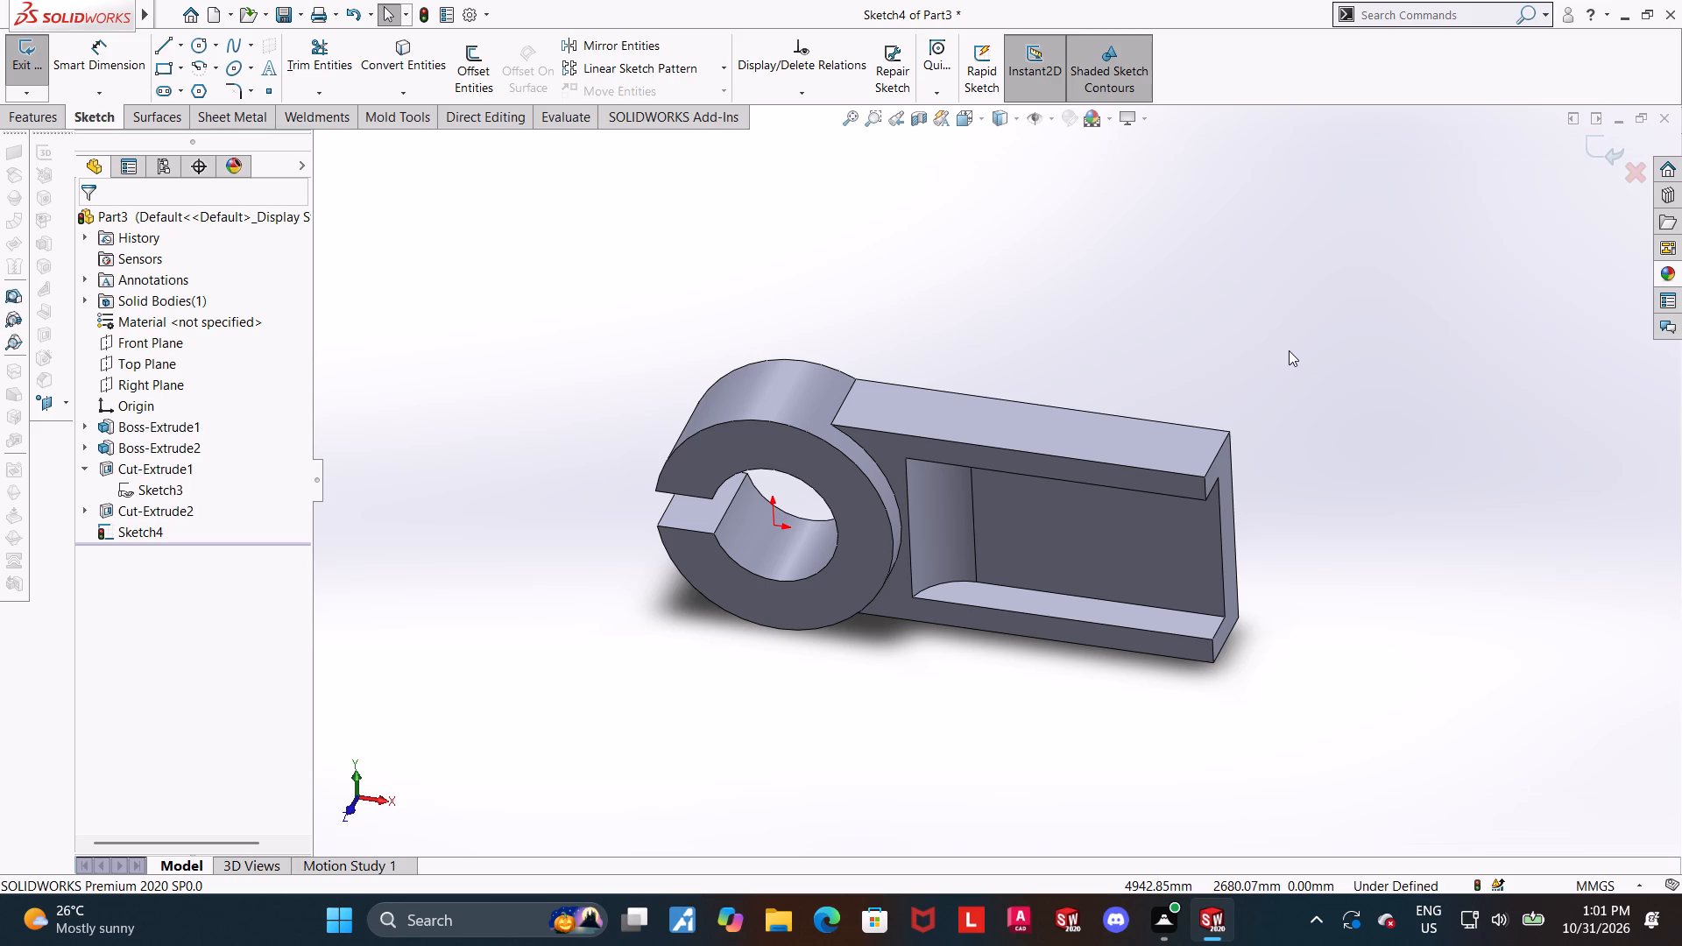
# Examine the ring and arm from the back, underside and pocket side, and leave the empty sketch.
pyautogui.moveTo(1349, 449); pyautogui.dragTo(1365, 301, button='middle')
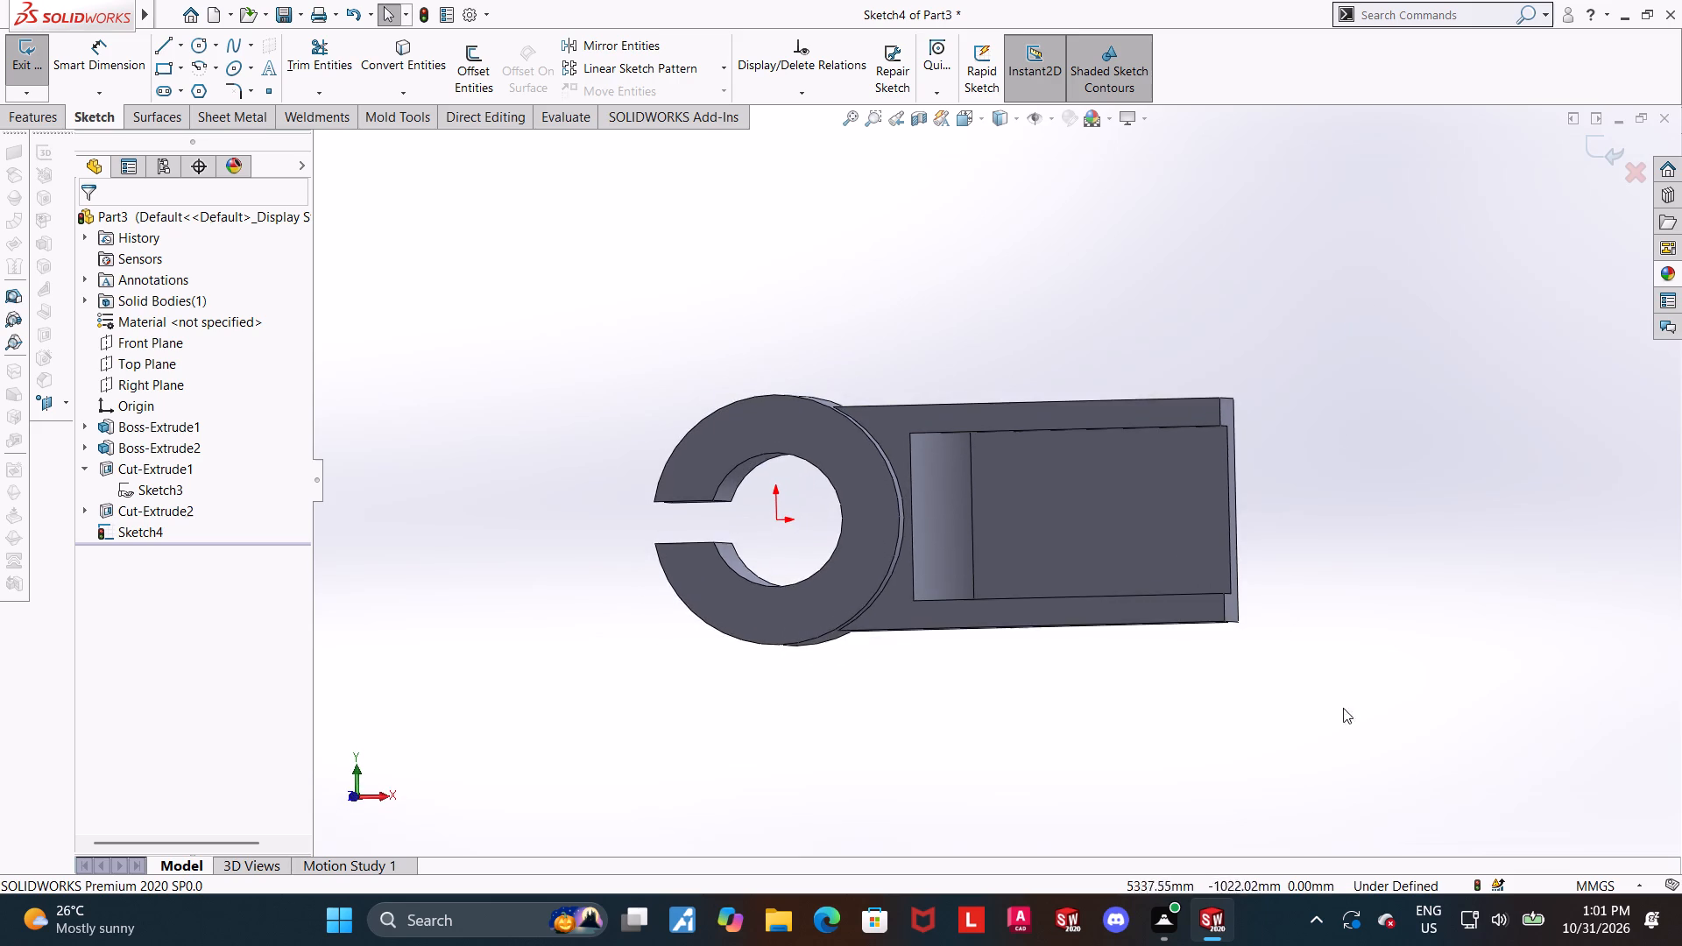
pyautogui.moveTo(1296, 710); pyautogui.dragTo(1336, 494, button='middle')
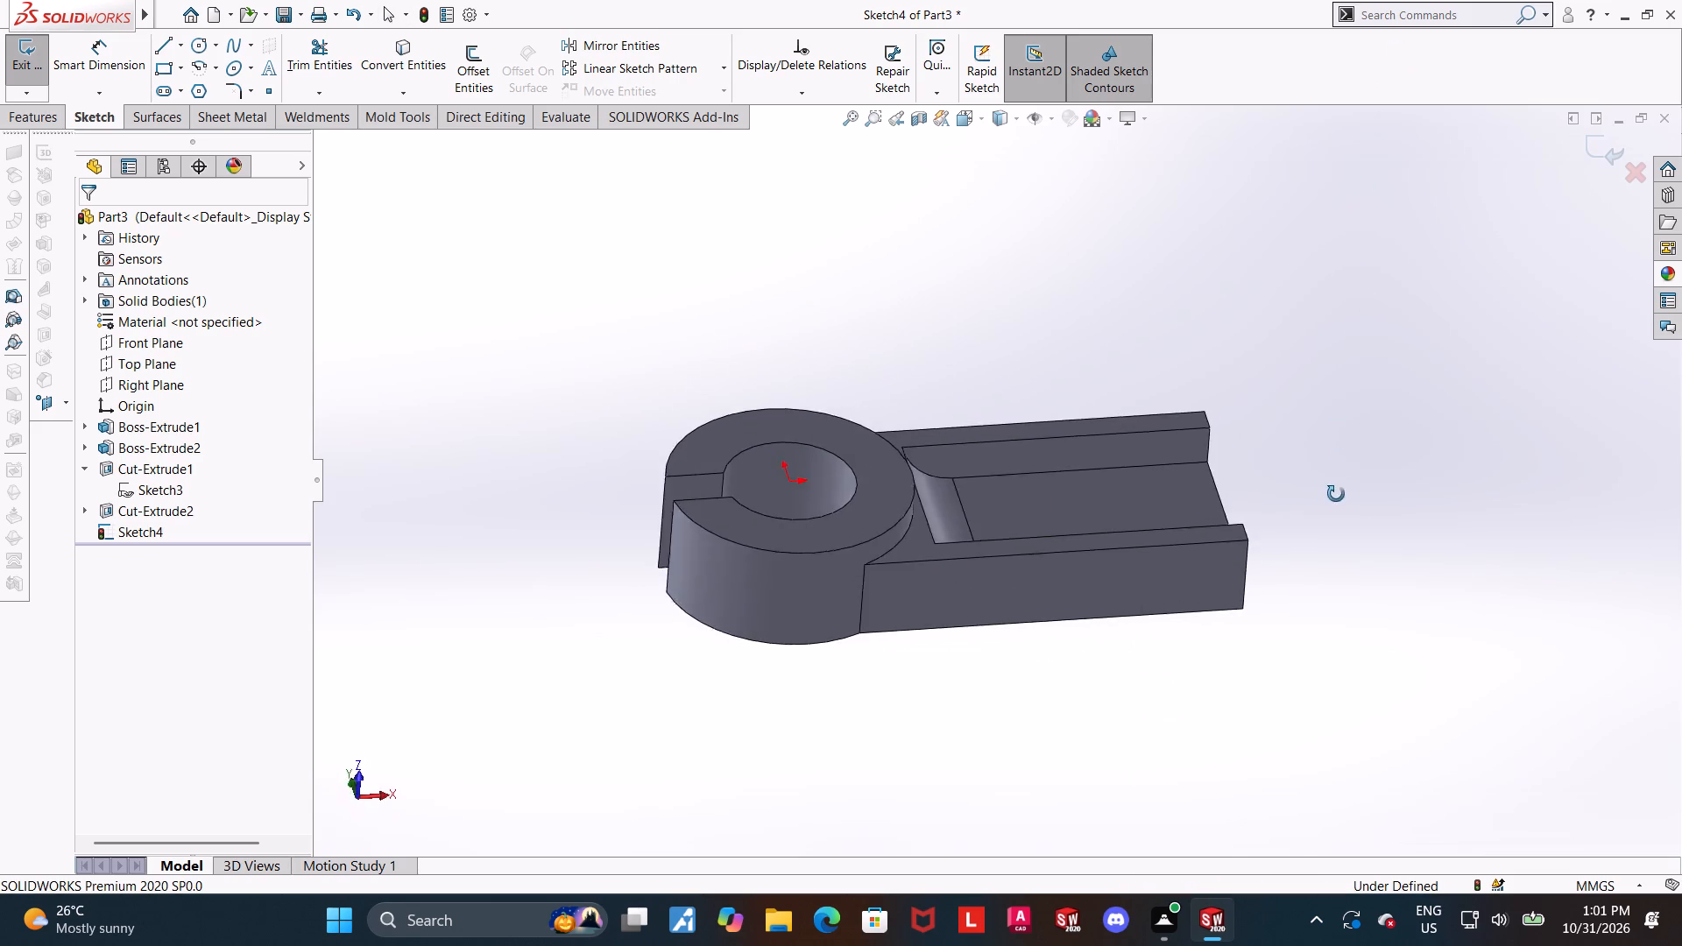
pyautogui.moveTo(1336, 494); pyautogui.dragTo(1335, 183, button='middle')
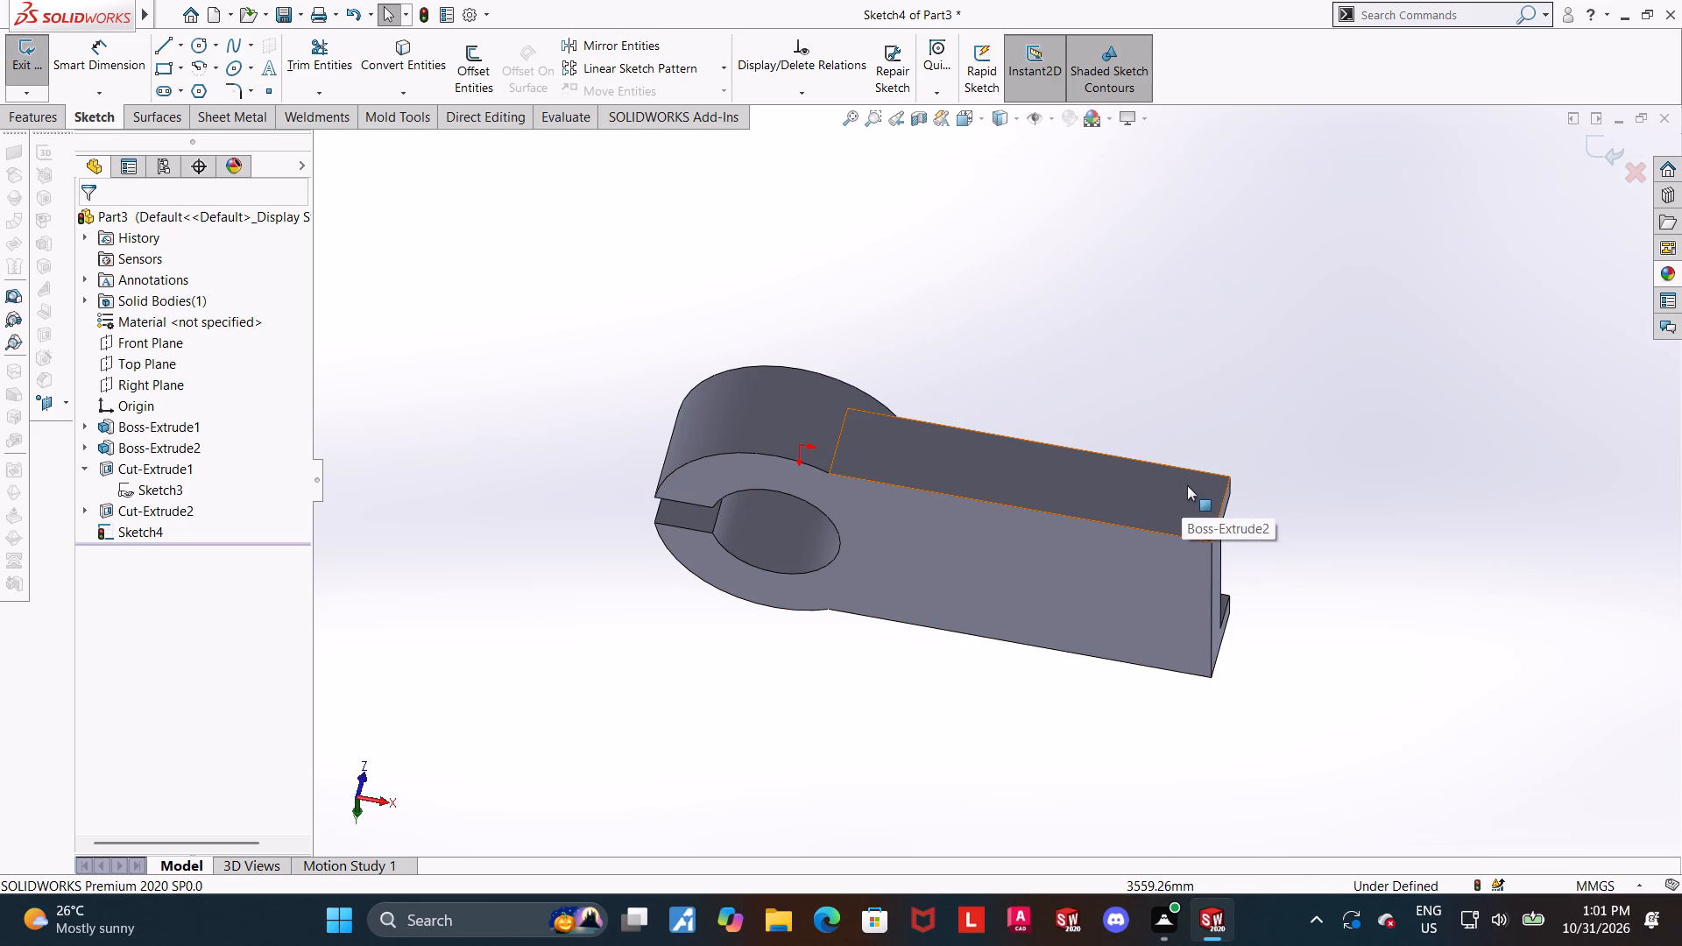
pyautogui.moveTo(1184, 526); pyautogui.dragTo(967, 743, button='middle')
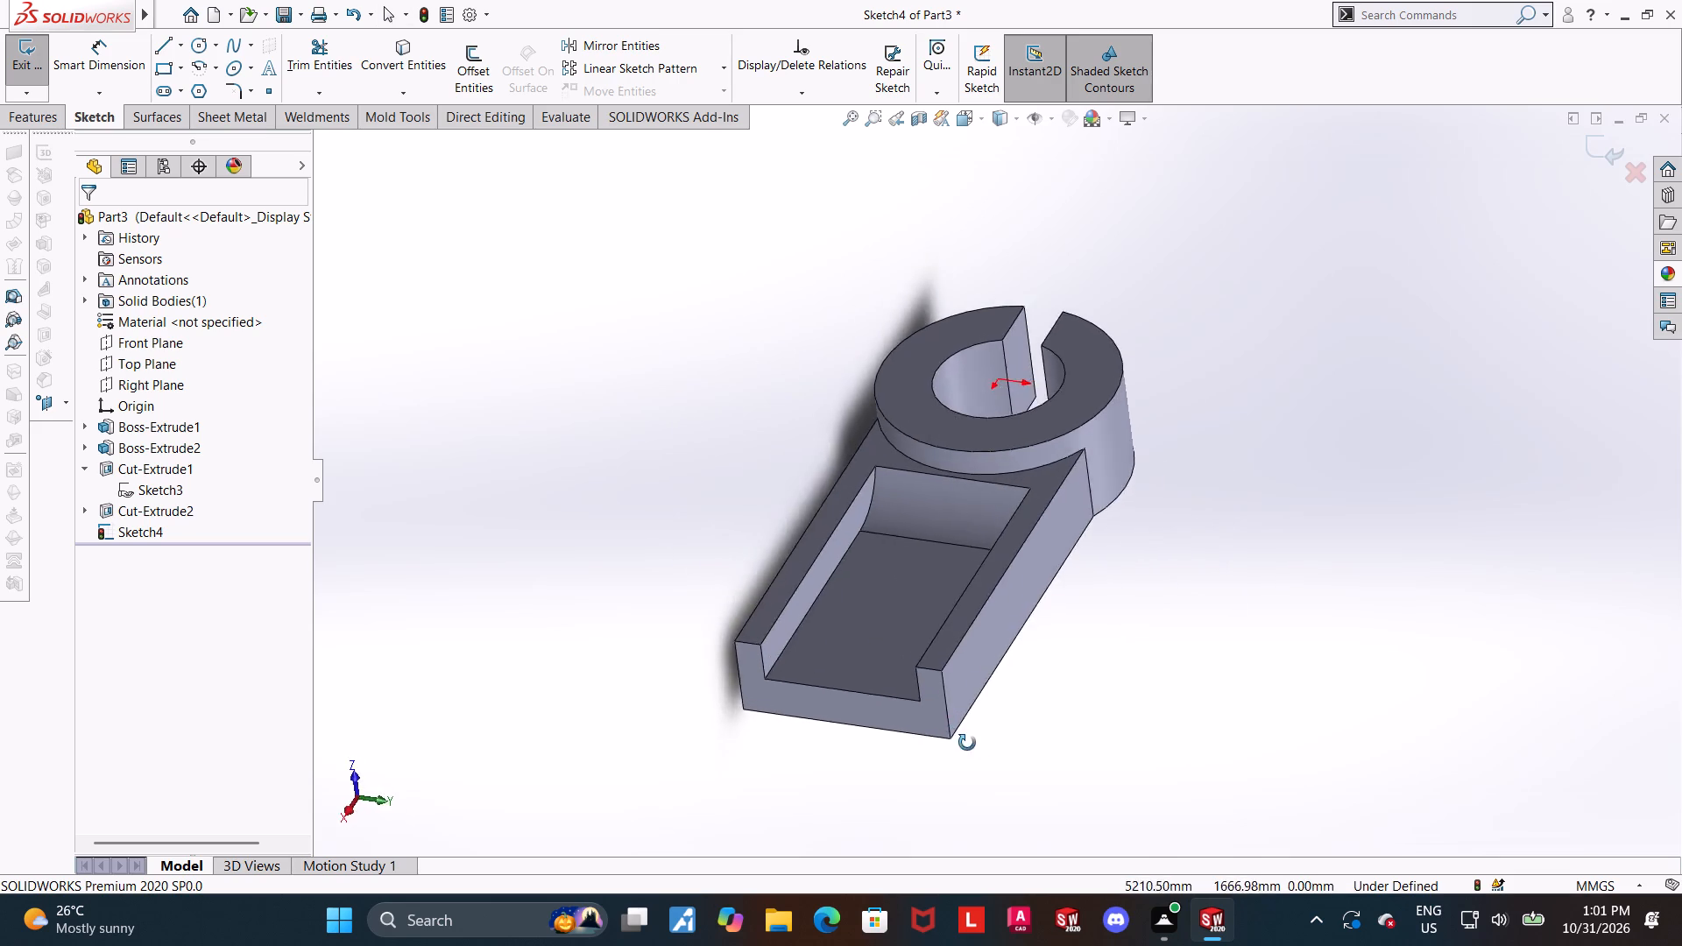
pyautogui.moveTo(967, 743); pyautogui.dragTo(1021, 630, button='middle')
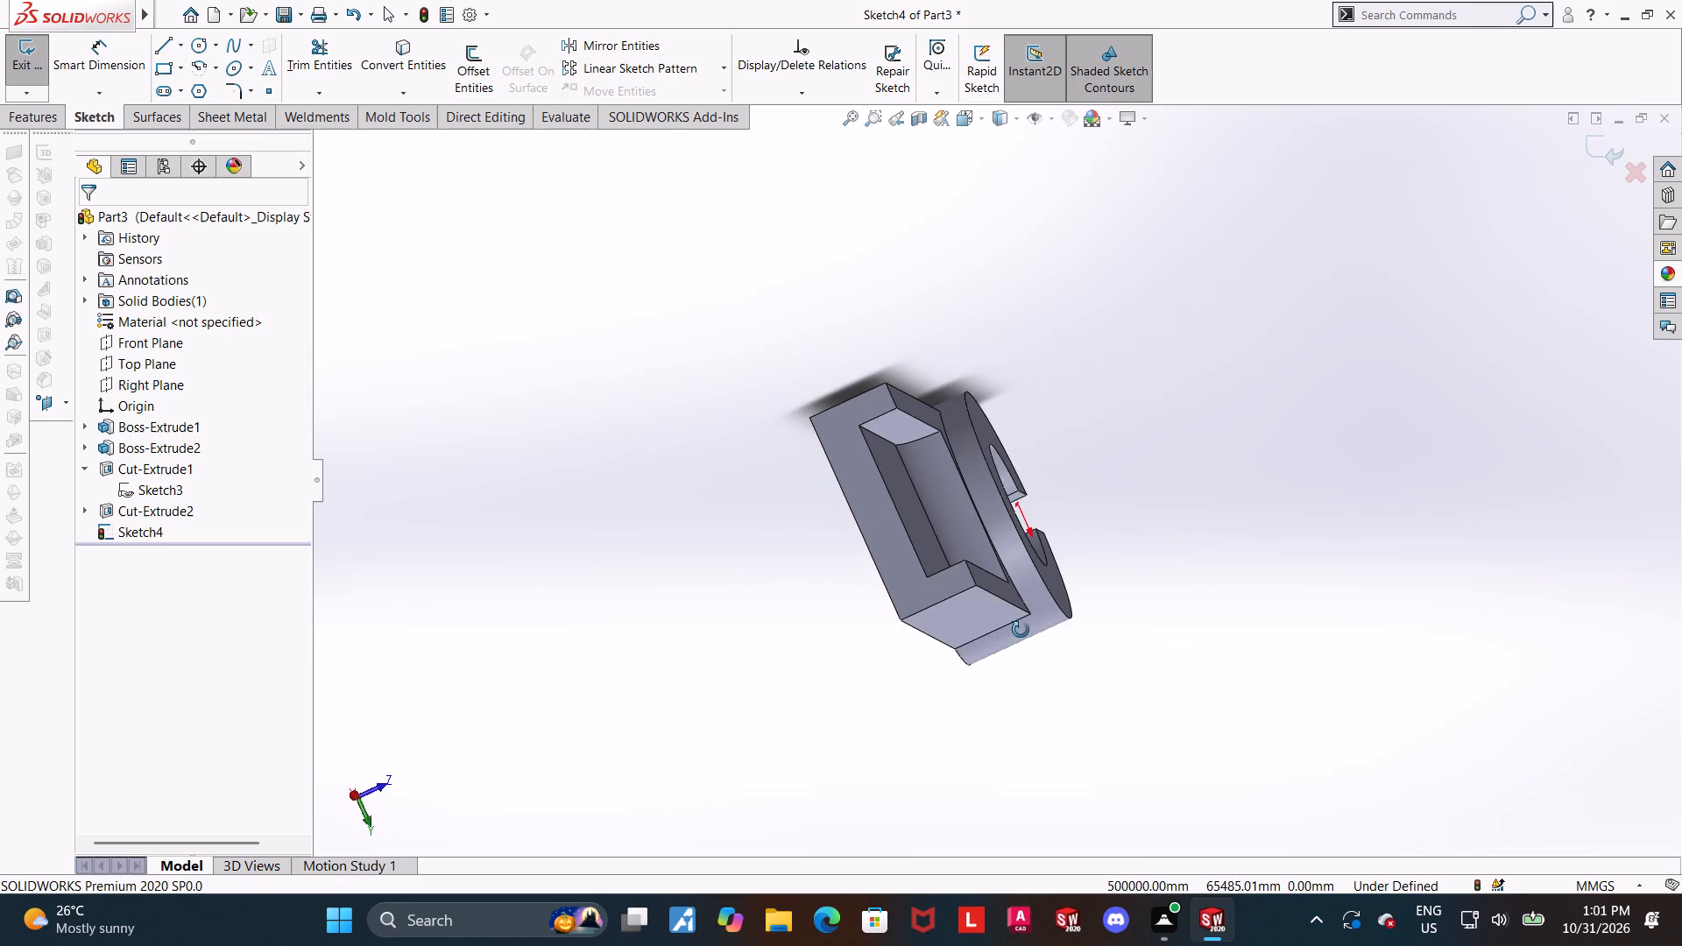
pyautogui.moveTo(1021, 630); pyautogui.dragTo(1176, 692, button='middle')
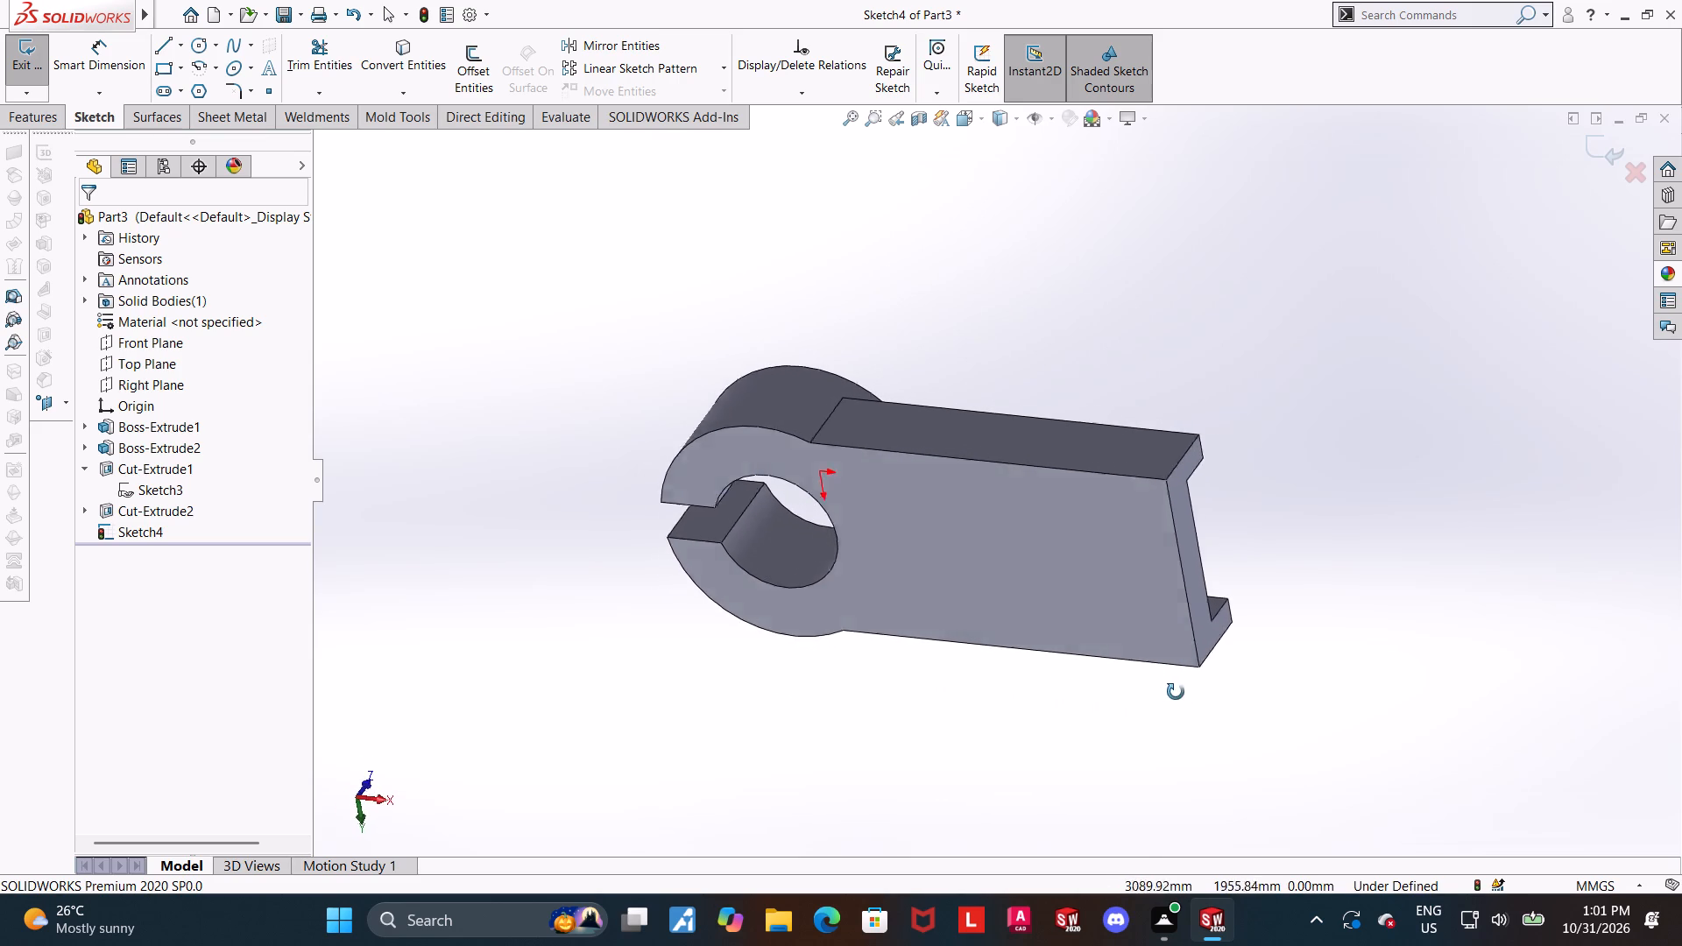
pyautogui.moveTo(1176, 692); pyautogui.dragTo(1226, 751, button='middle')
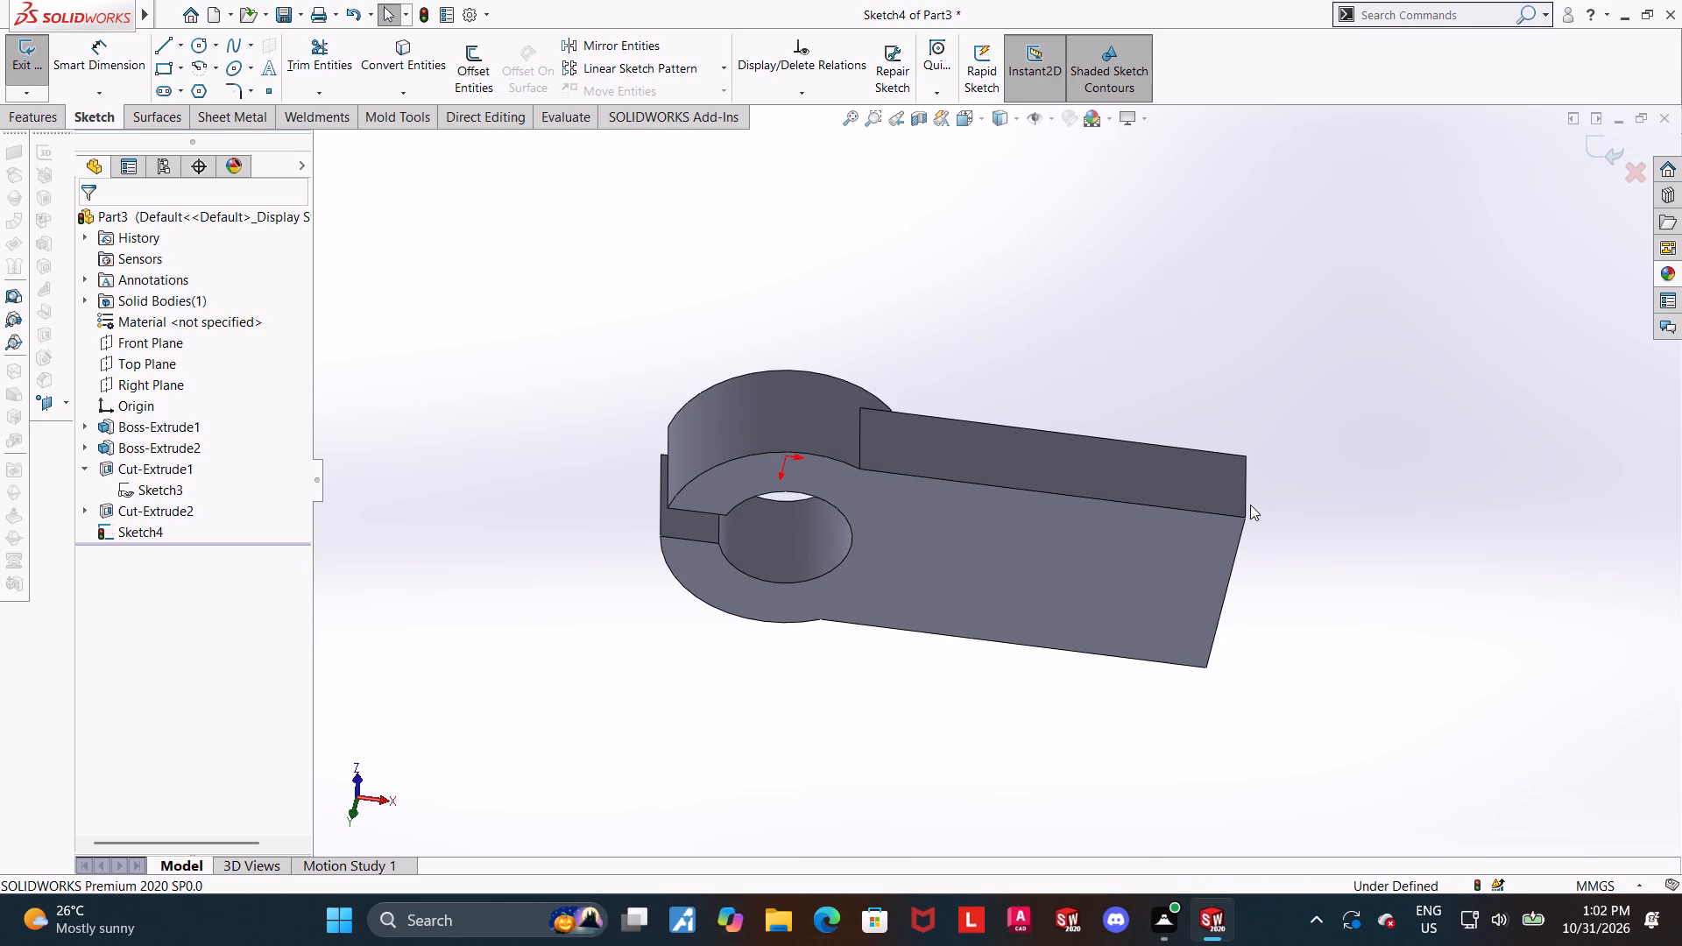
pyautogui.moveTo(1246, 477); pyautogui.dragTo(1251, 575, button='middle')
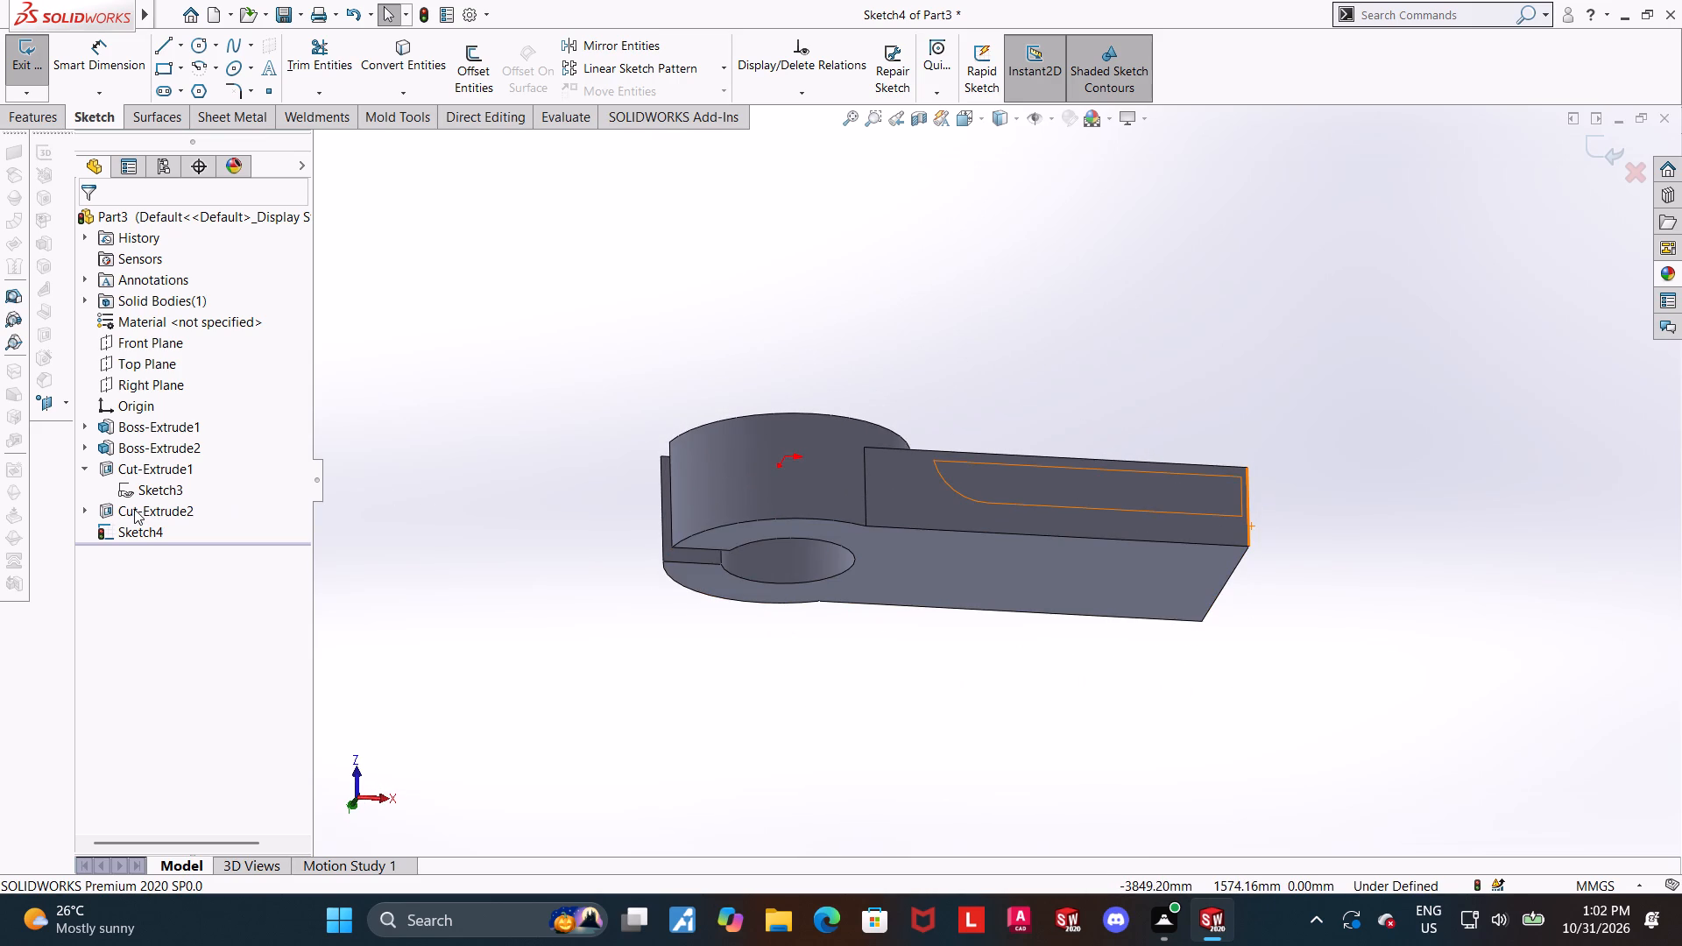
pyautogui.click(1596, 144)
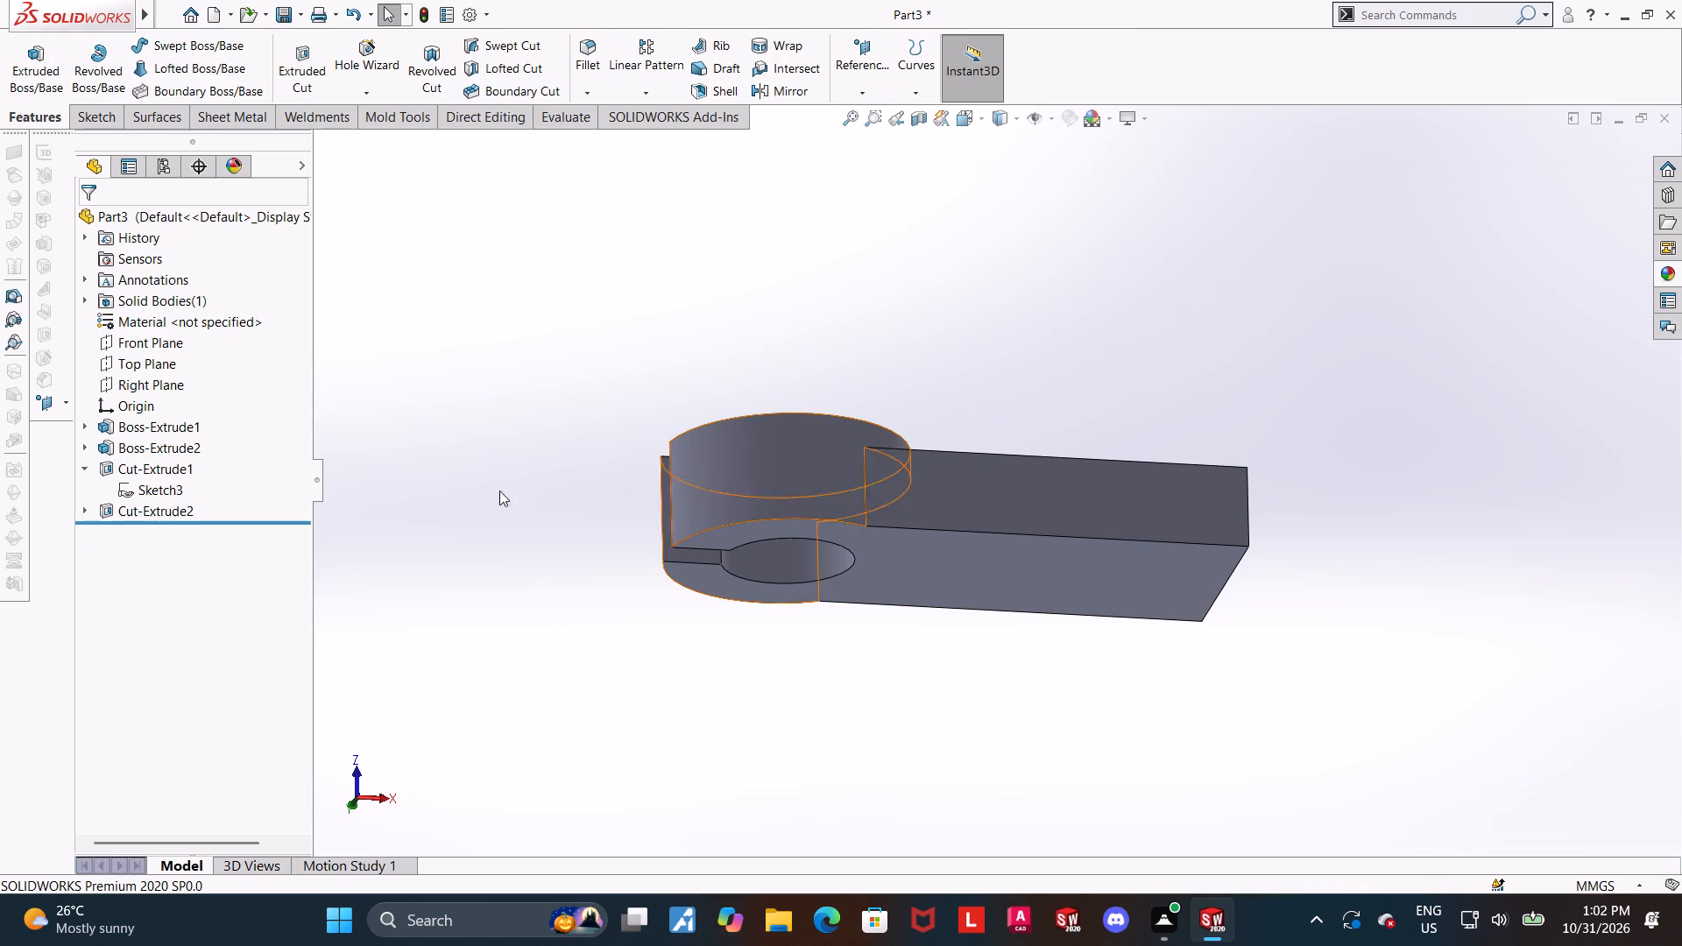
# Edit the pocket cut's sketch, set the pocket floor's distance from the arm's back face to 250 mm, and rebuild.
pyautogui.click(84, 505)
pyautogui.click(145, 540)
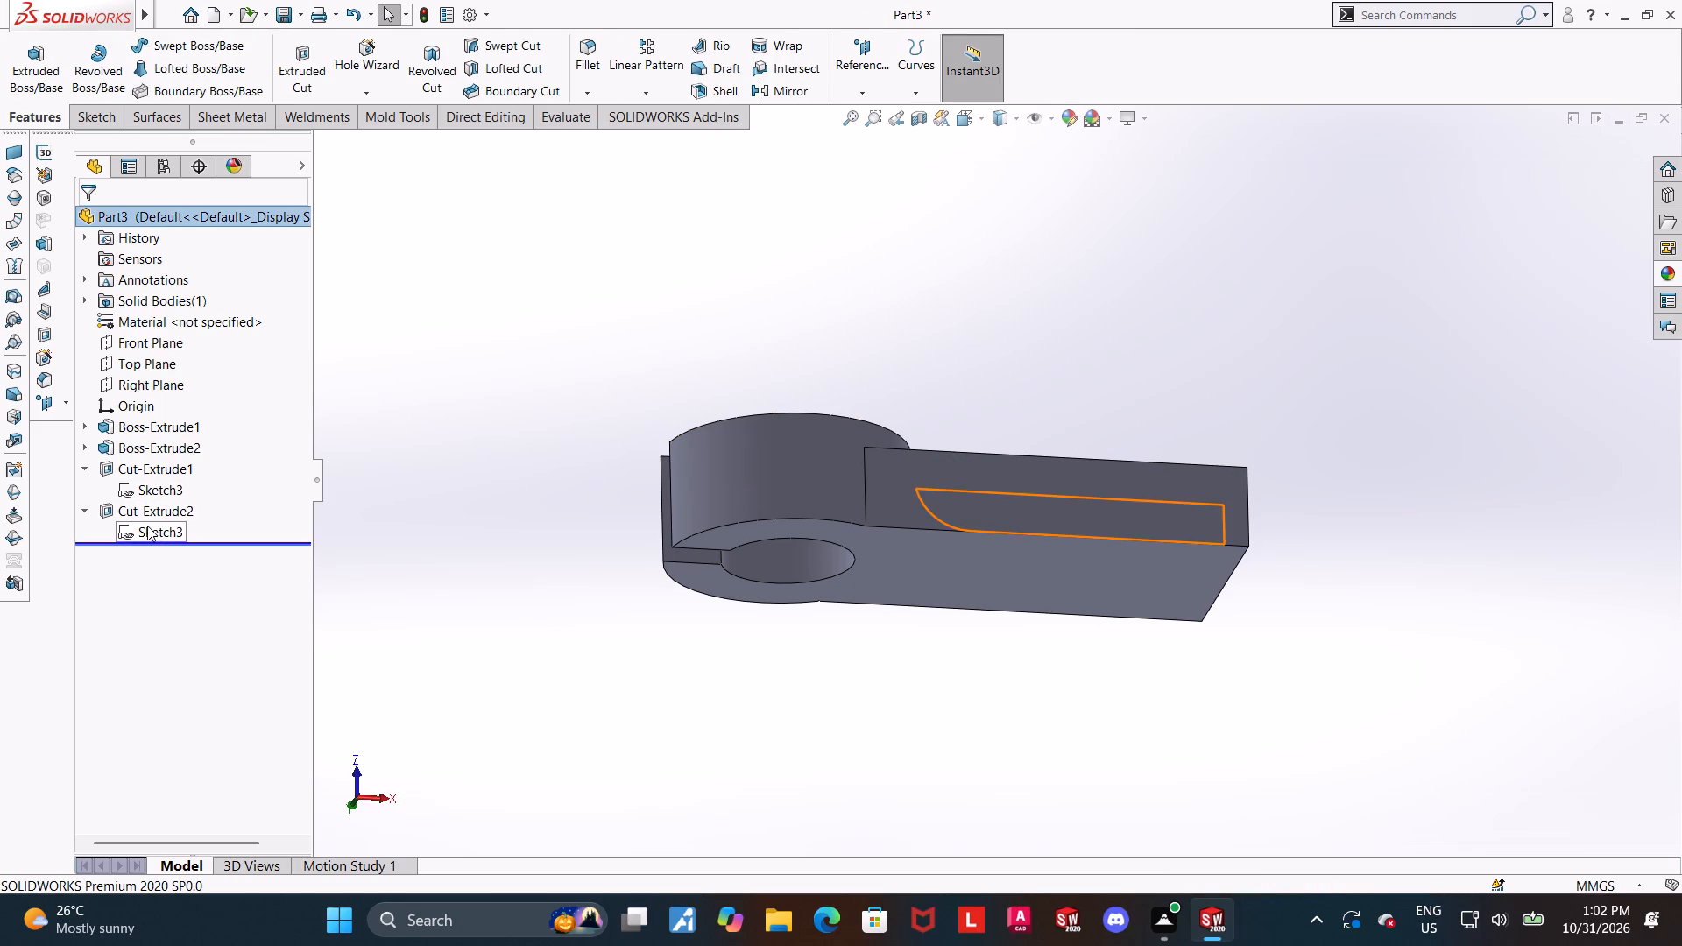
pyautogui.click(147, 526)
pyautogui.click(160, 484)
pyautogui.click(156, 536)
pyautogui.click(193, 517)
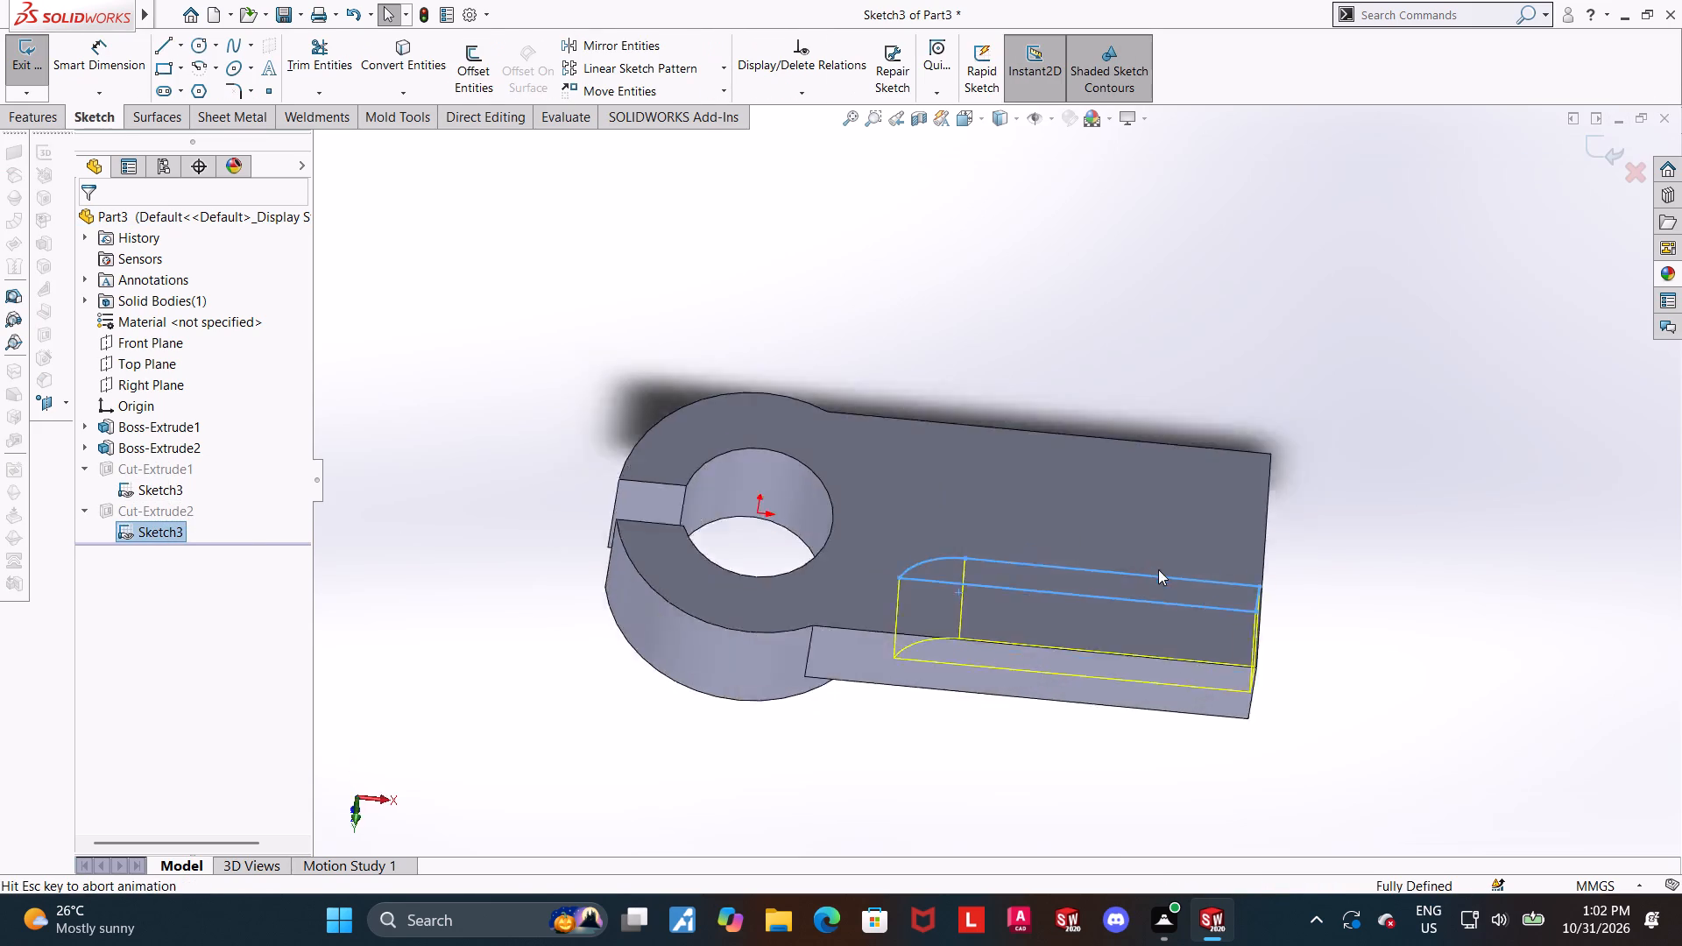
pyautogui.click(1474, 605)
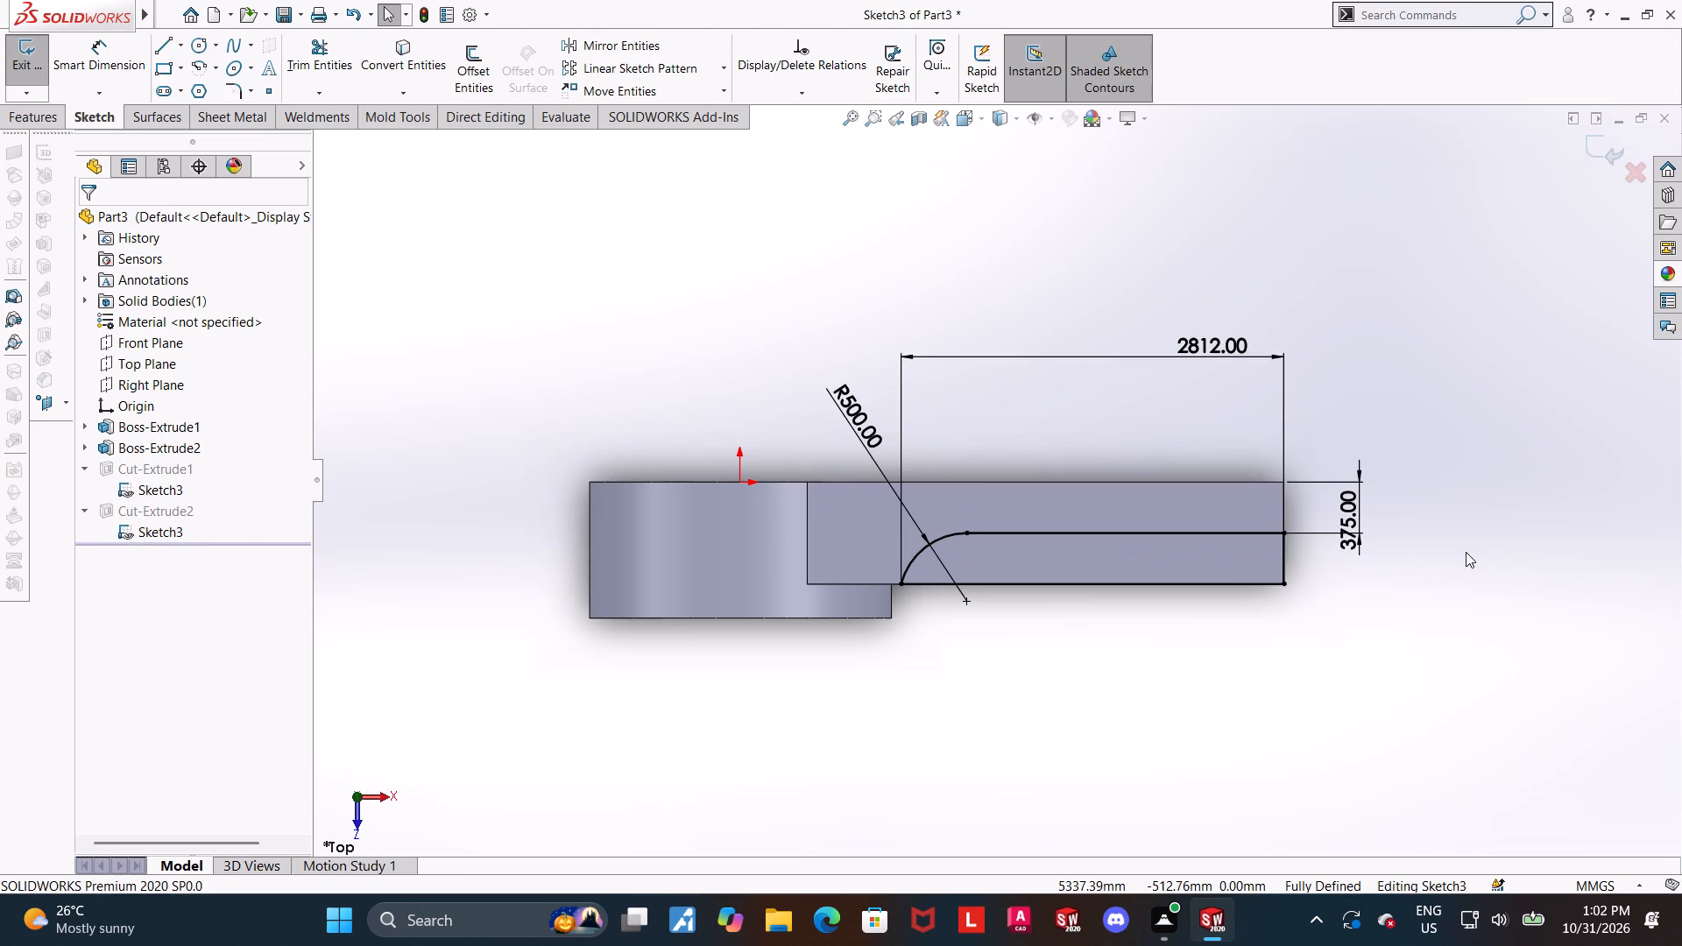
pyautogui.moveTo(1325, 359); pyautogui.dragTo(1290, 788, button='middle')
pyautogui.moveTo(1331, 441); pyautogui.dragTo(1336, 707, button='middle')
pyautogui.click(961, 125)
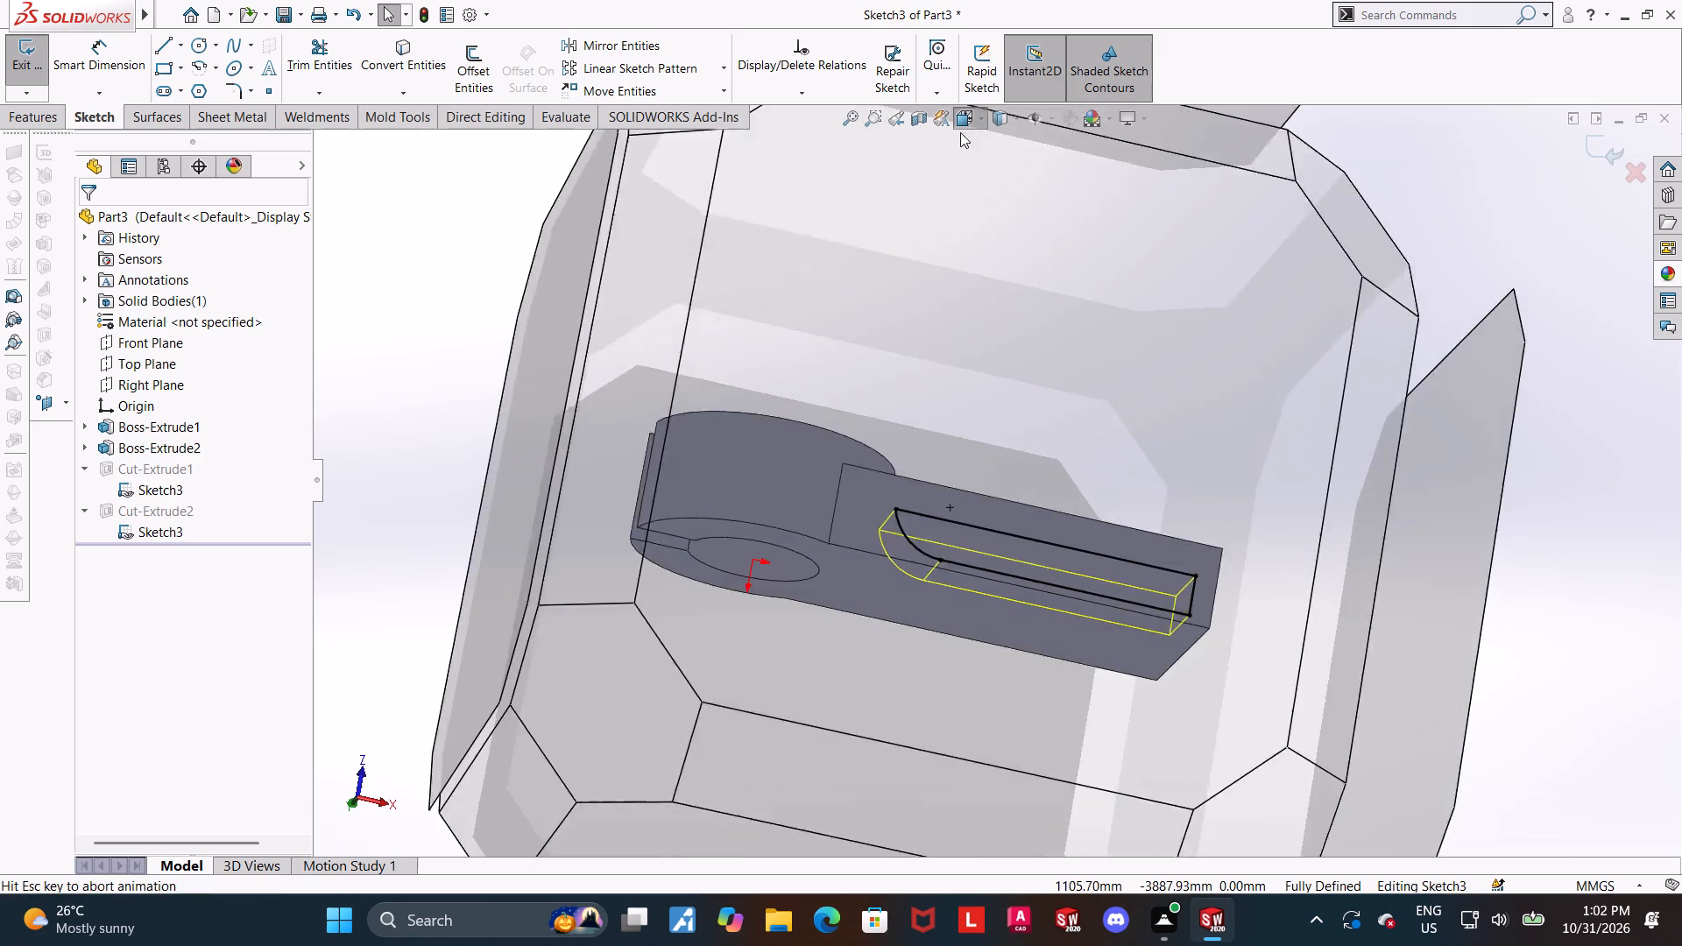
pyautogui.click(858, 526)
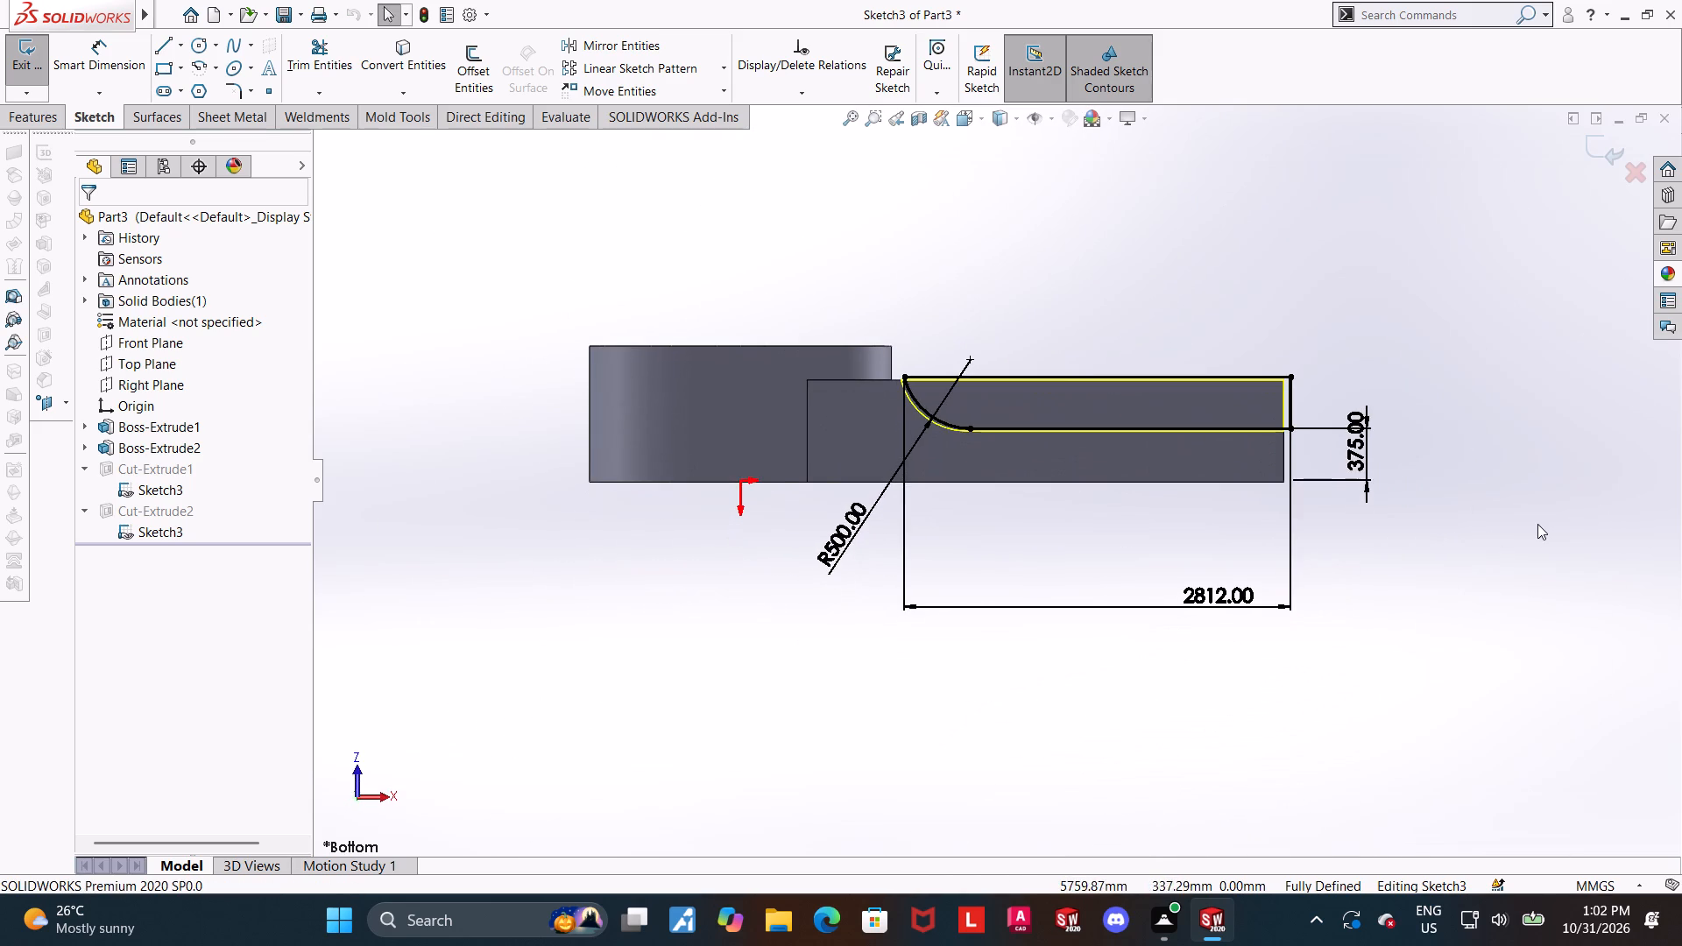
pyautogui.scroll(1, 1537, 524)
pyautogui.scroll(-1, 1365, 420)
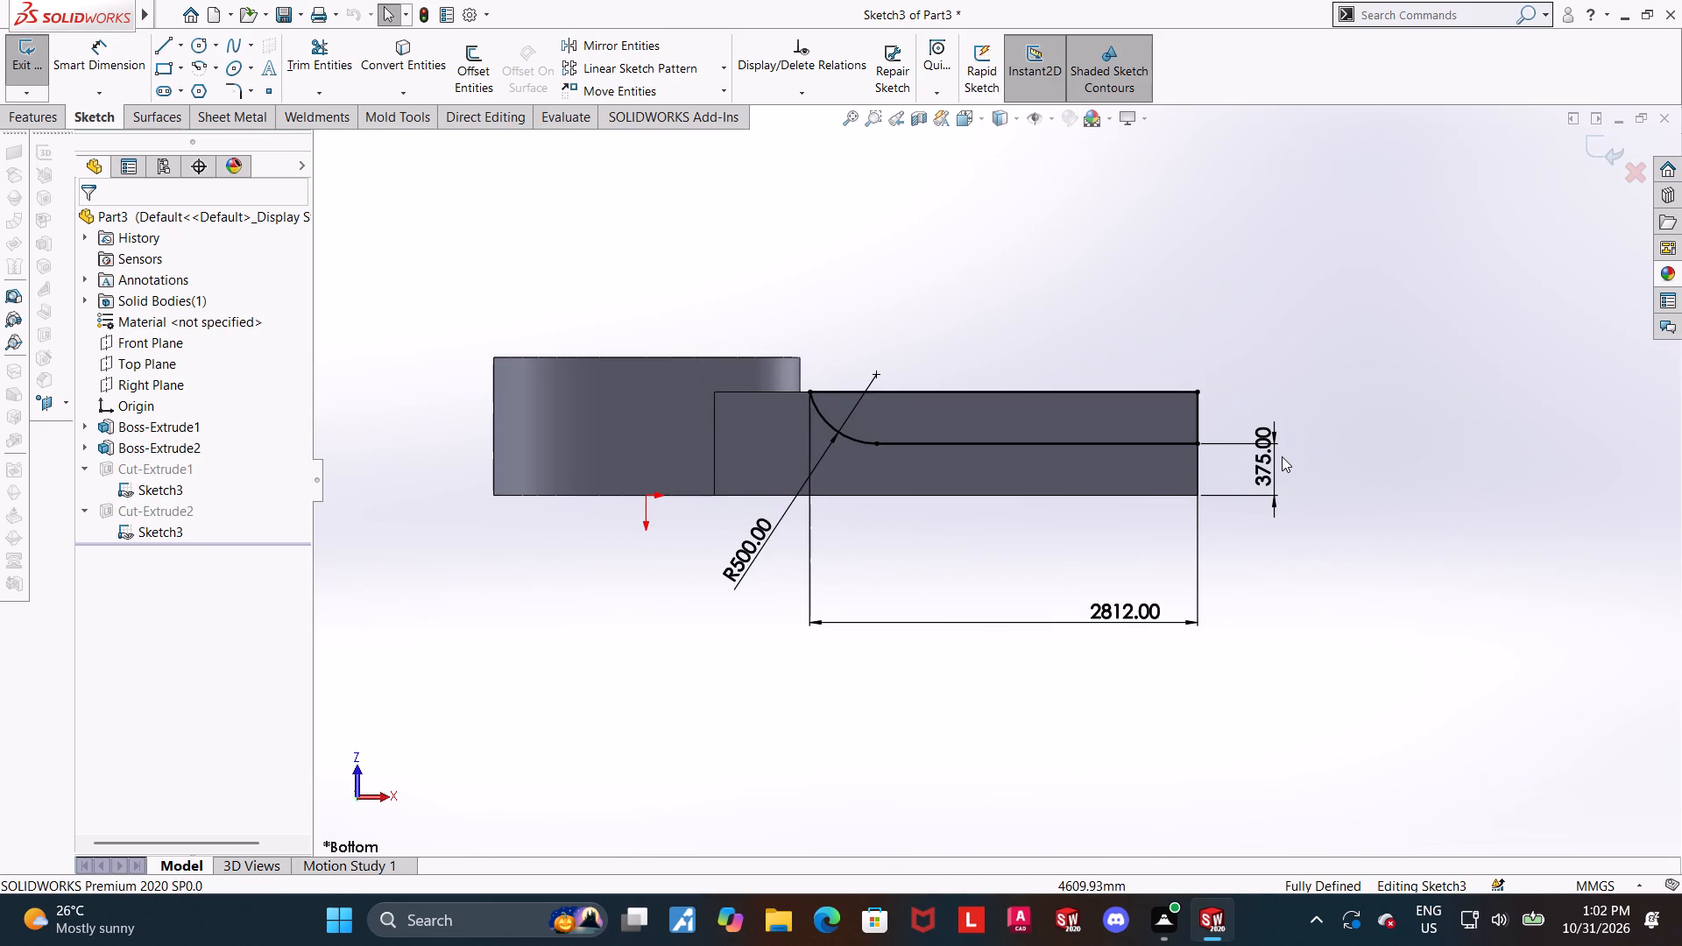
pyautogui.doubleClick(1260, 452)
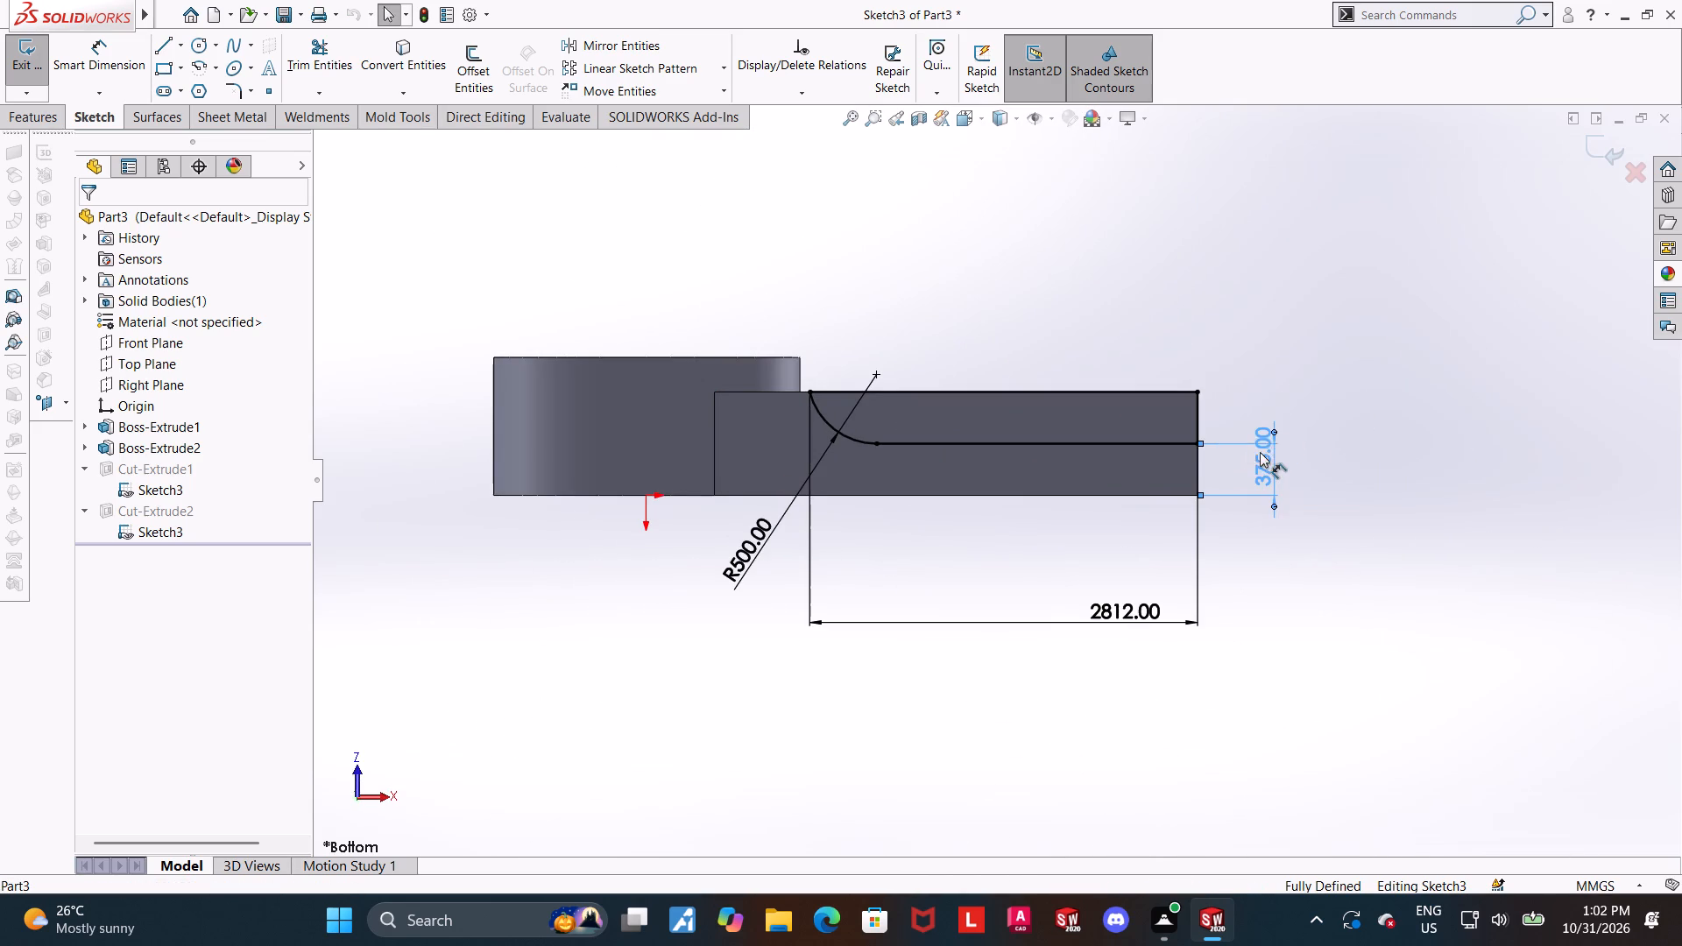
pyautogui.moveTo(1298, 458); pyautogui.dragTo(1023, 458)
pyautogui.write('250')
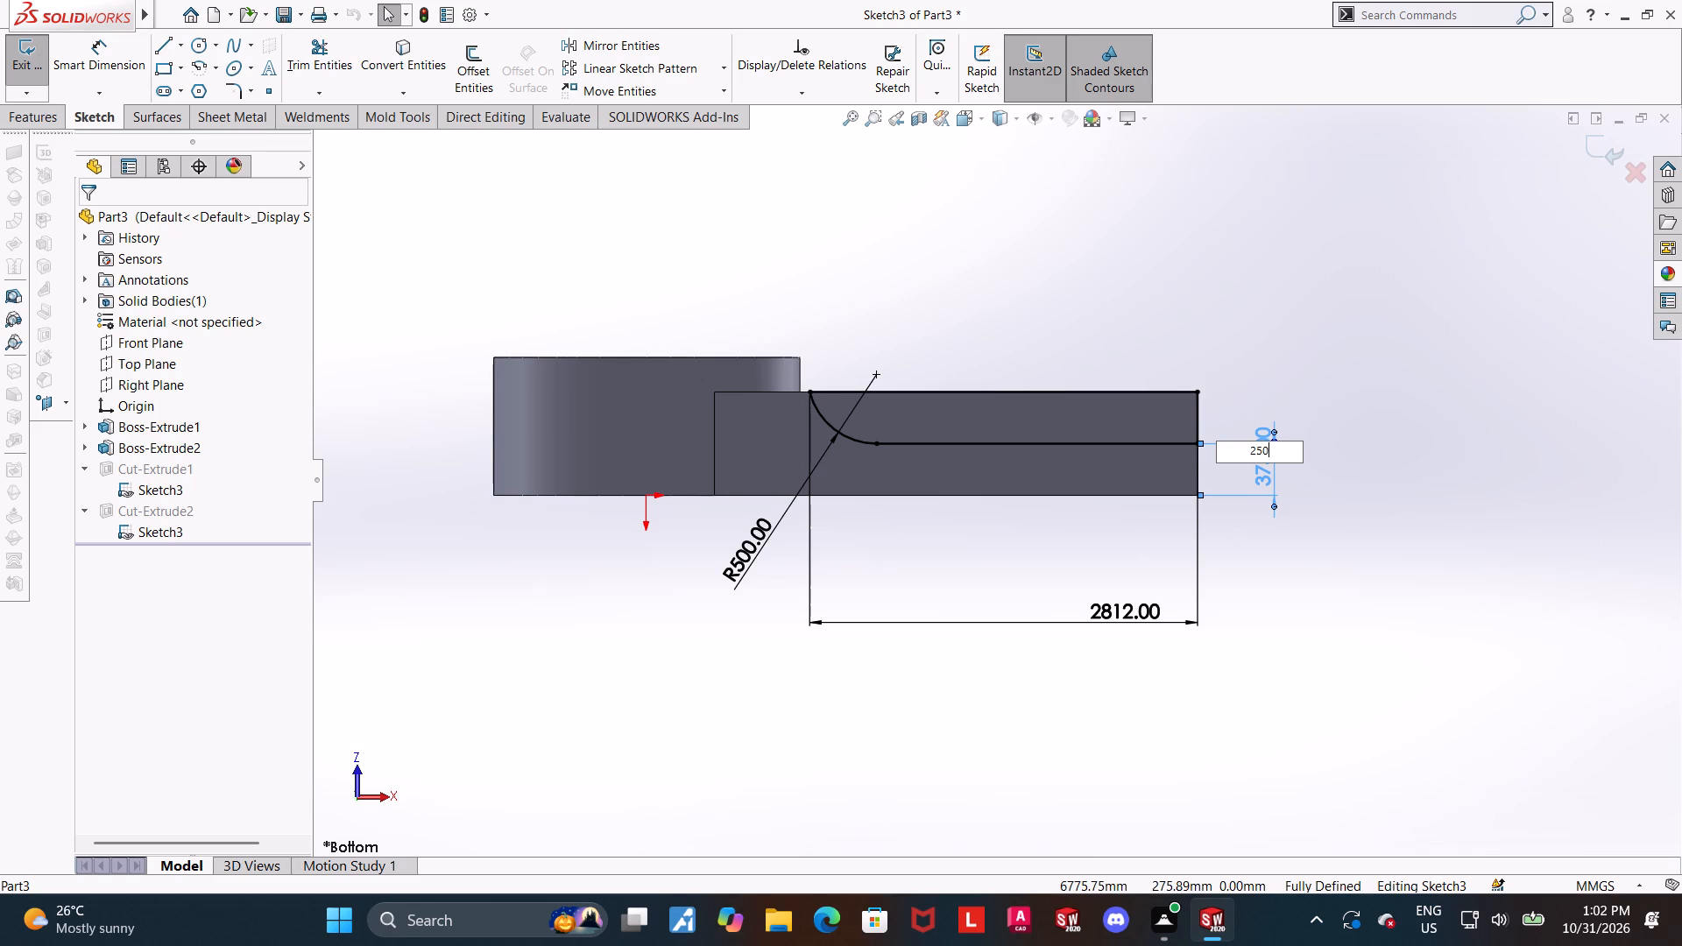
pyautogui.press('Return')
pyautogui.click(1431, 337)
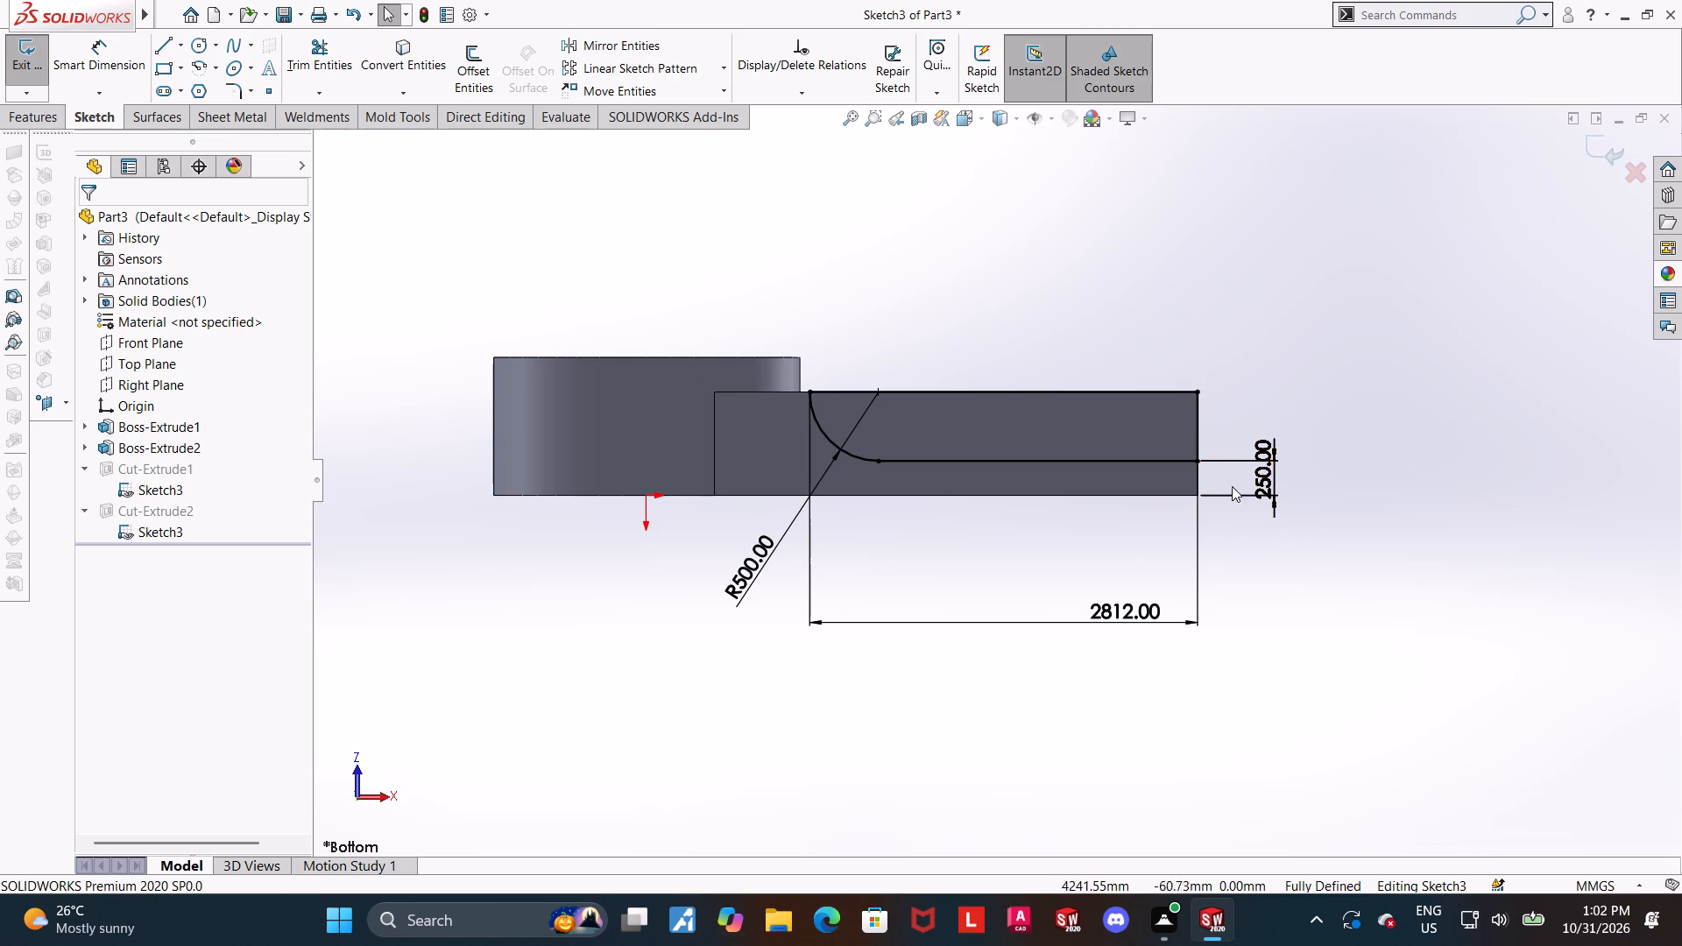
pyautogui.click(1592, 146)
# Examine the reworked pocket and the arm's side walls from several angles.
pyautogui.click(1393, 386)
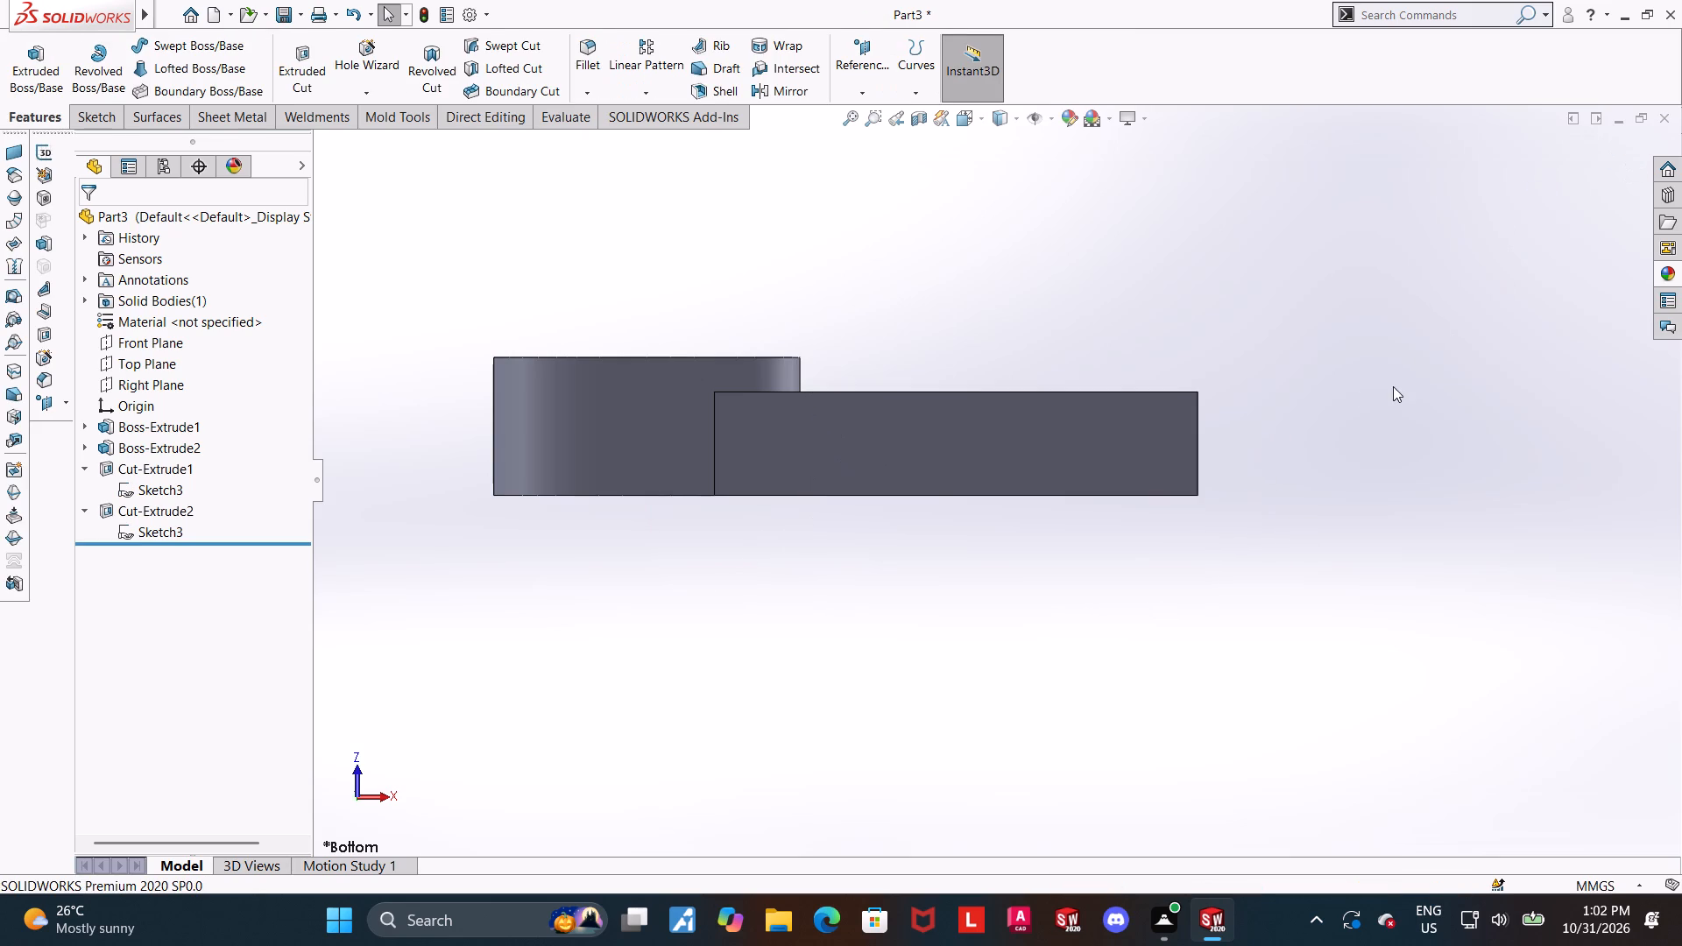
pyautogui.moveTo(1322, 391); pyautogui.dragTo(1300, 672, button='middle')
pyautogui.moveTo(1255, 478); pyautogui.dragTo(1283, 683, button='middle')
pyautogui.moveTo(1122, 503); pyautogui.dragTo(1116, 577, button='middle')
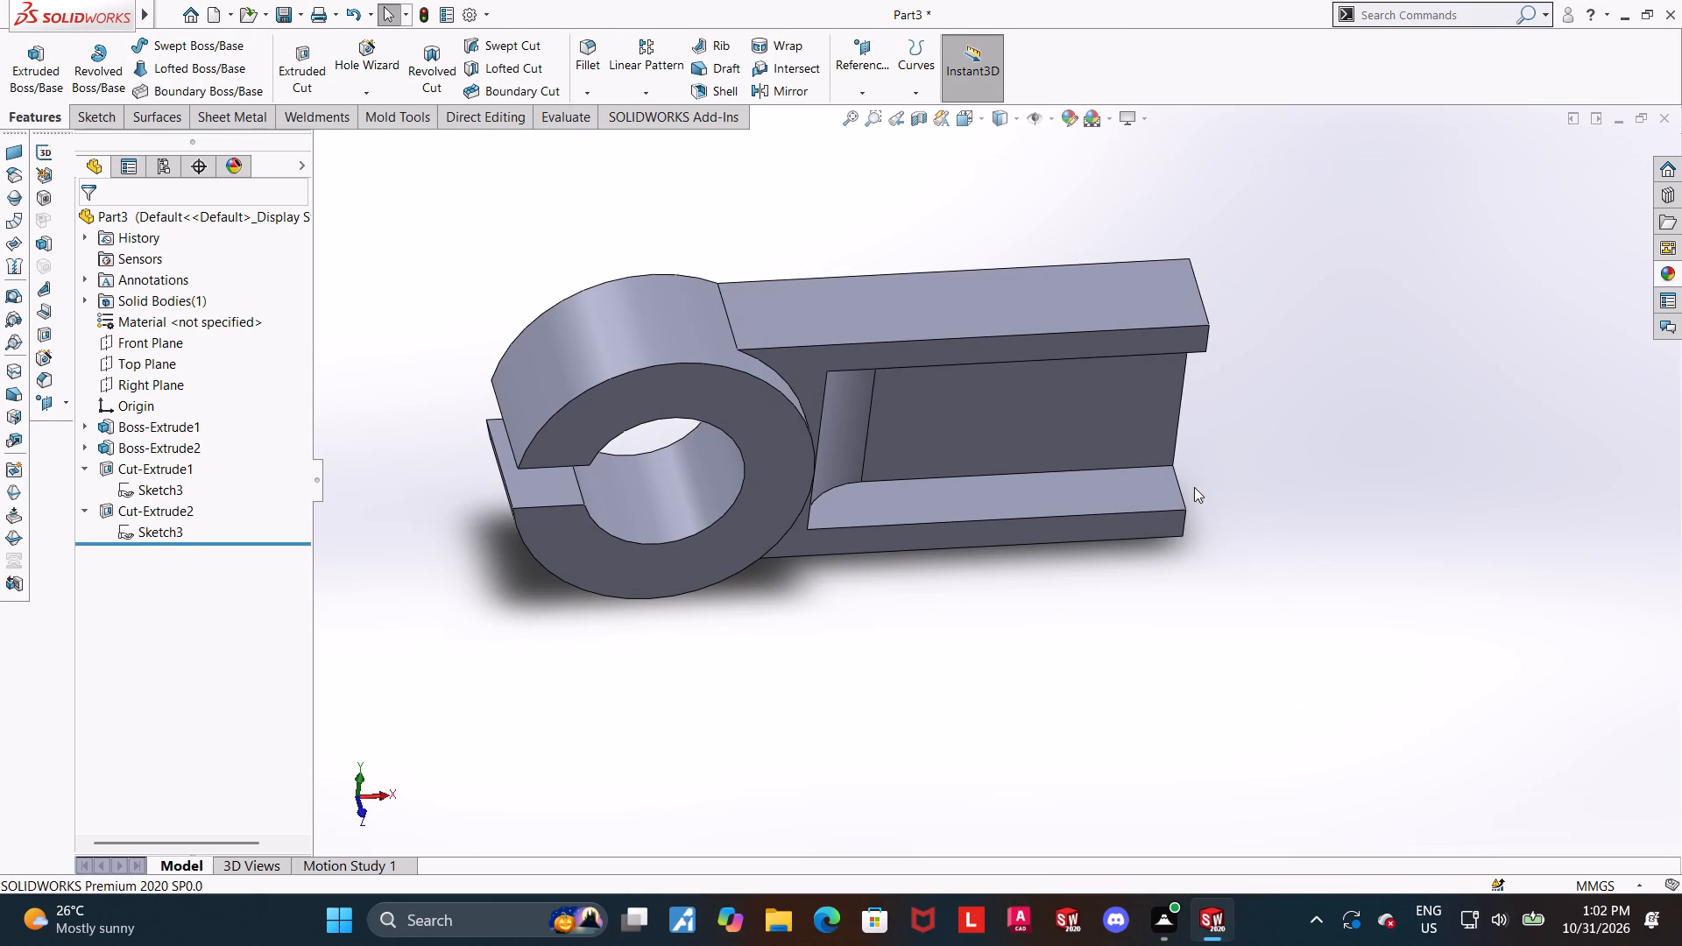
pyautogui.moveTo(1220, 423); pyautogui.dragTo(1221, 527, button='middle')
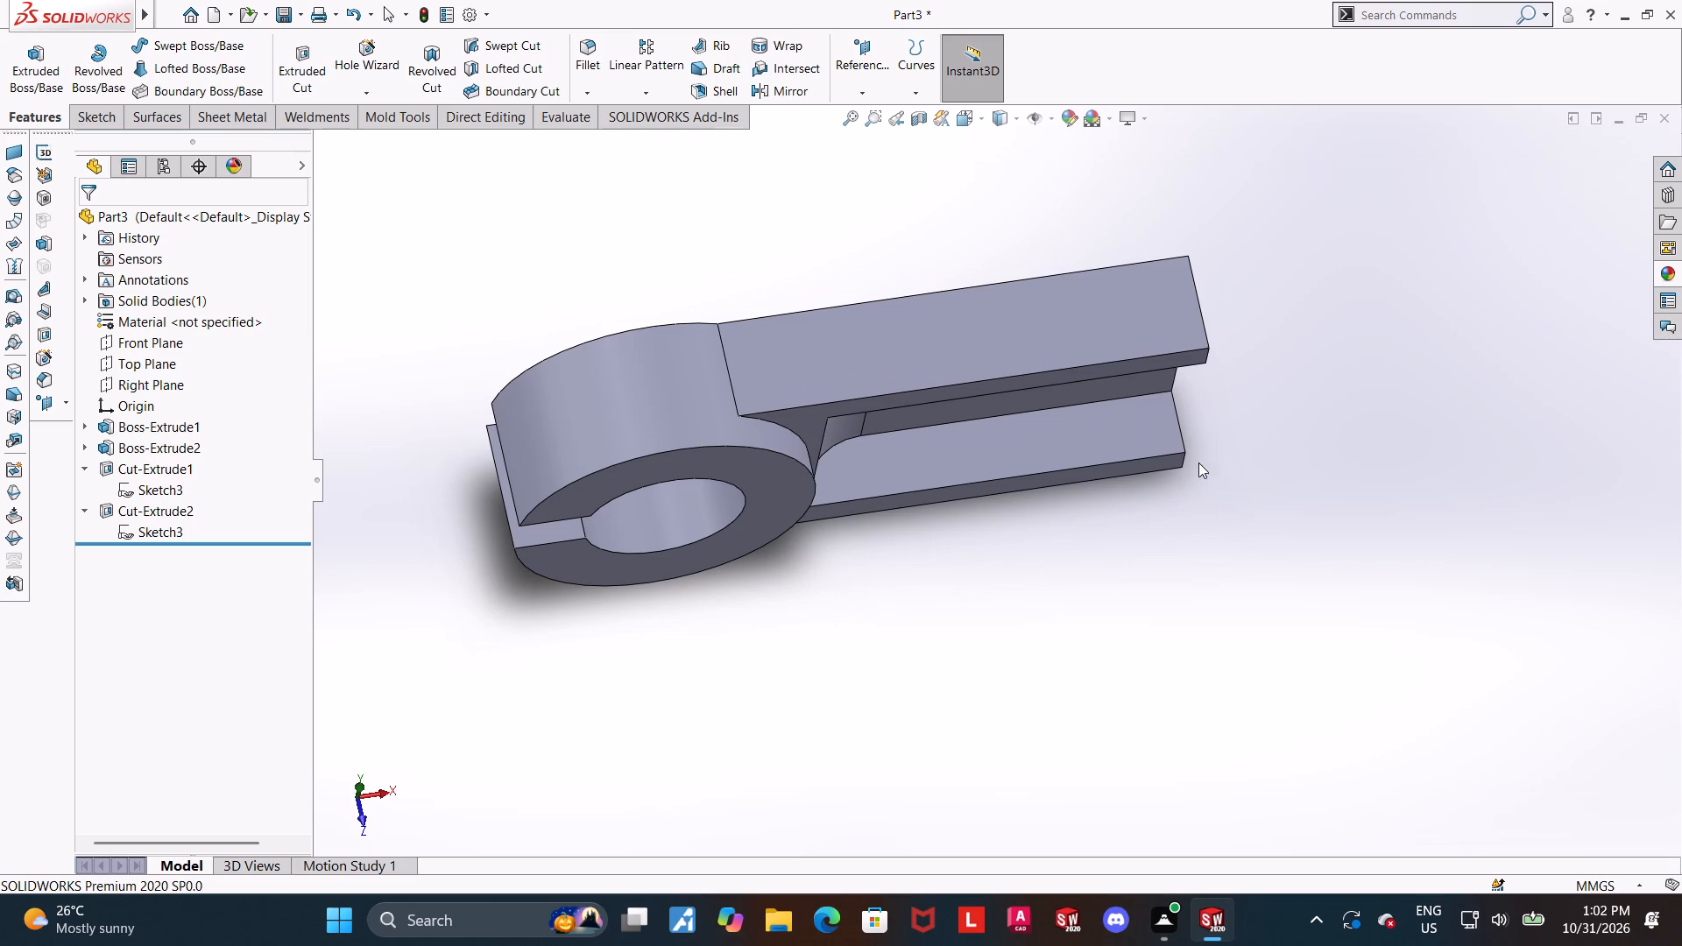
pyautogui.moveTo(1298, 351); pyautogui.dragTo(1261, 364, button='middle')
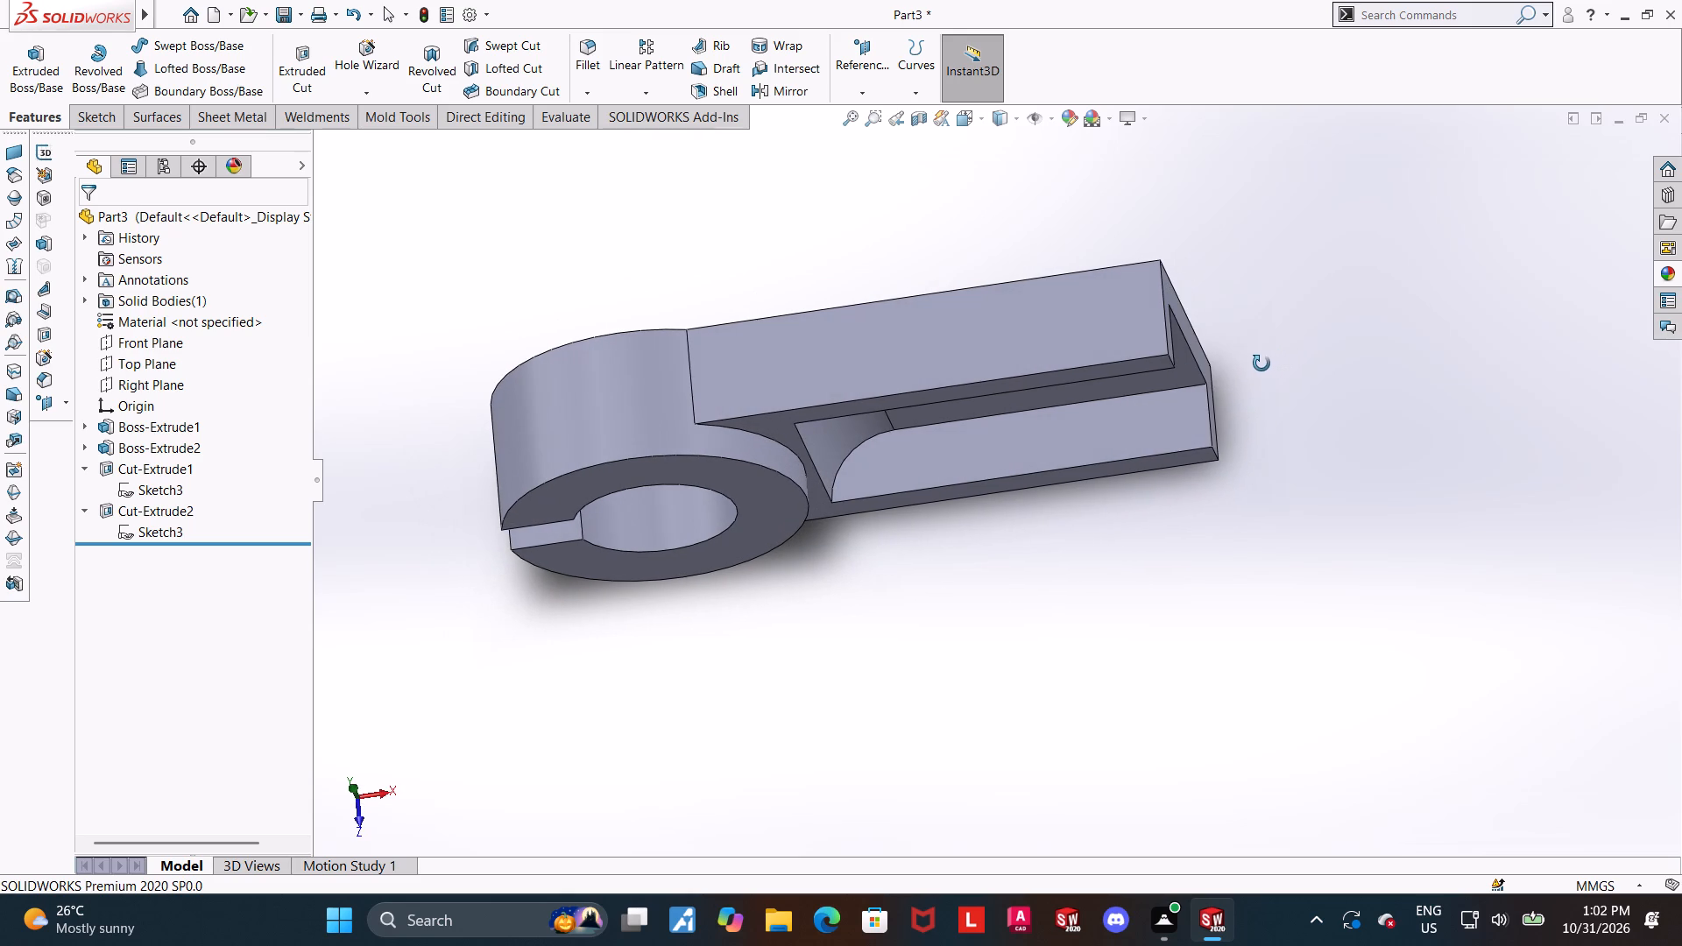
pyautogui.moveTo(1261, 364); pyautogui.dragTo(1296, 399, button='middle')
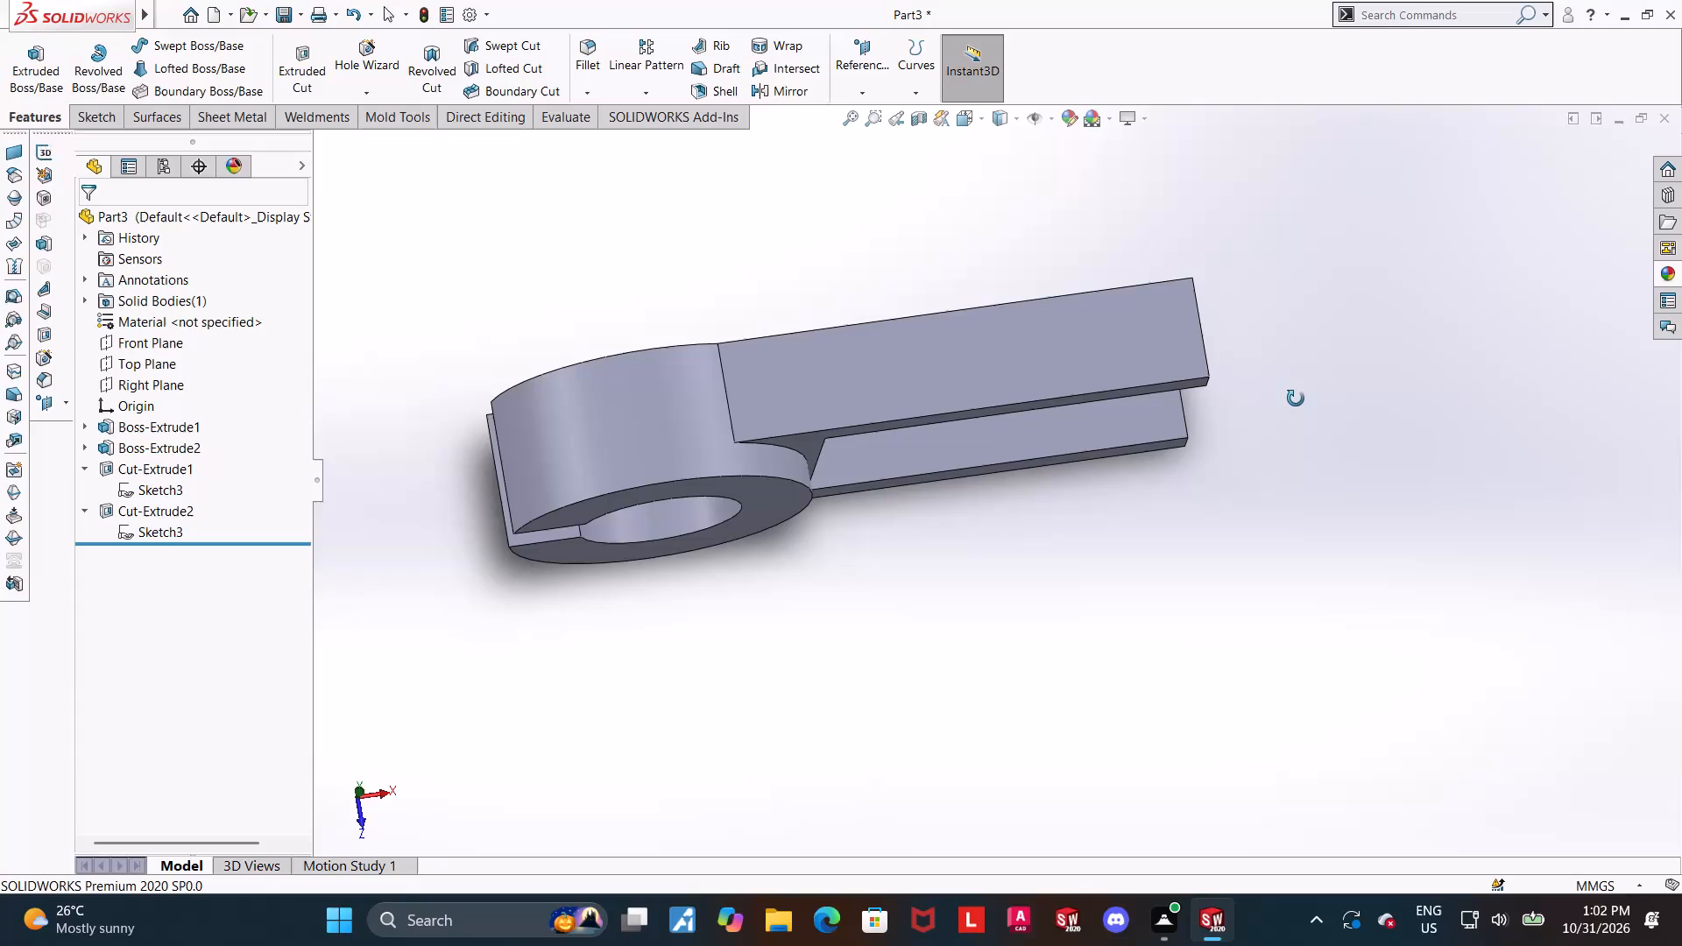
pyautogui.moveTo(1296, 399); pyautogui.dragTo(1302, 418, button='middle')
# On the arm's upper long side face, sketch a diagonal line across the free-end corner, starting about 298 mm from the back edge.
pyautogui.click(1193, 321)
pyautogui.click(1261, 267)
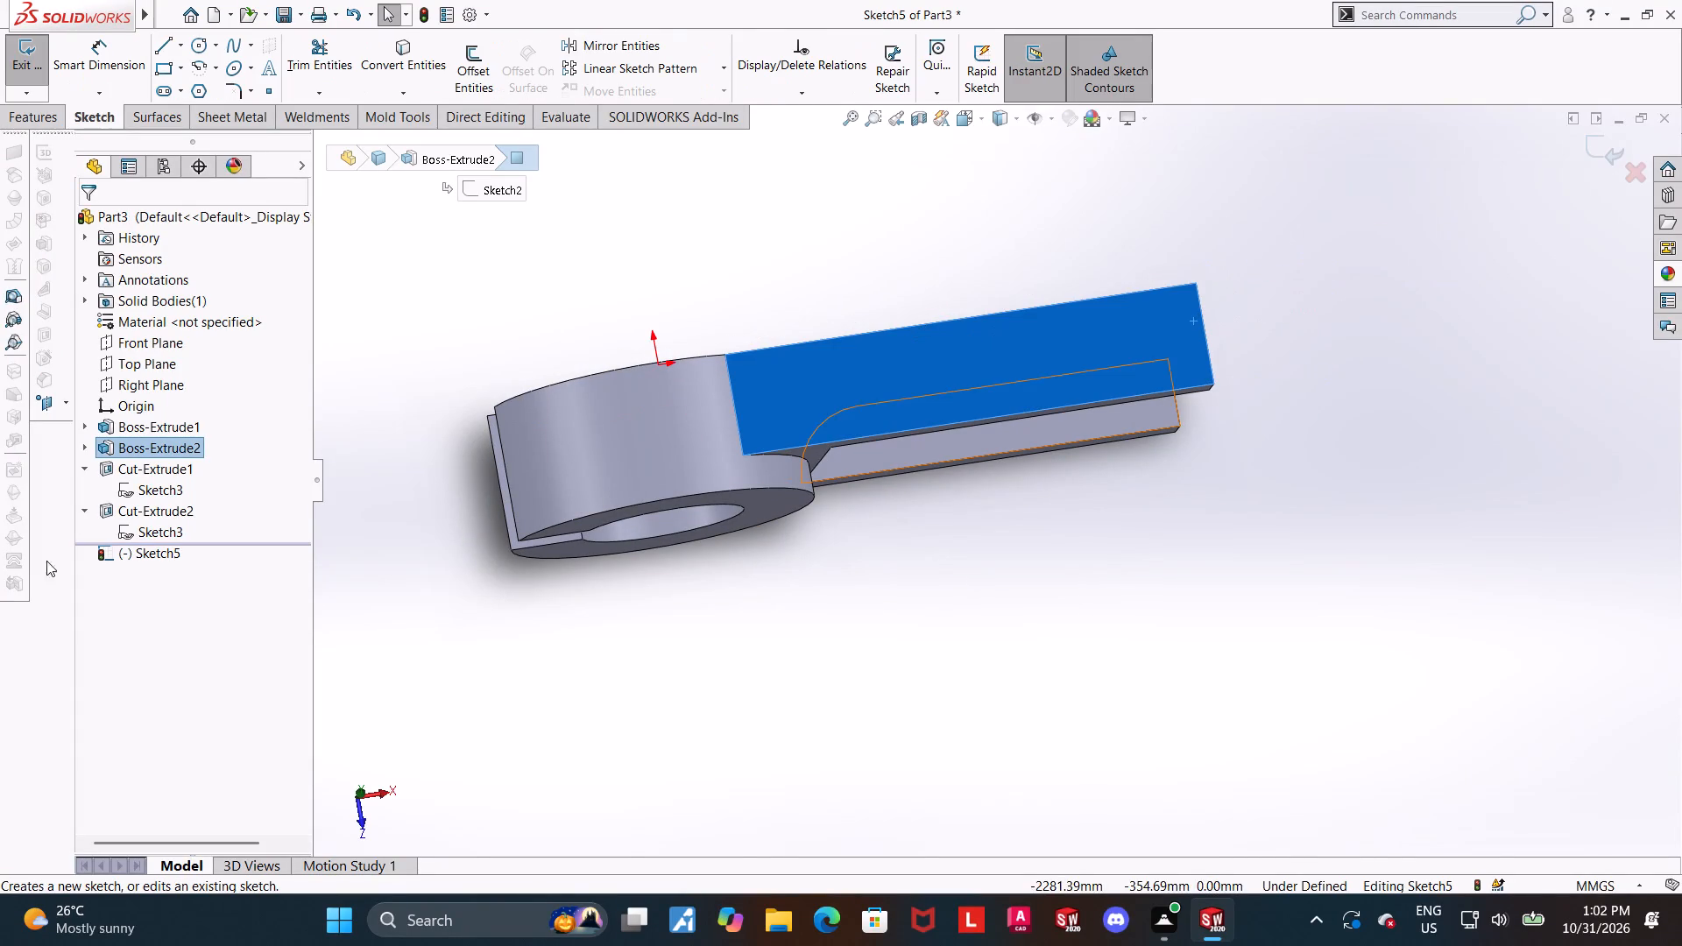
pyautogui.click(116, 552)
pyautogui.click(153, 527)
pyautogui.click(166, 58)
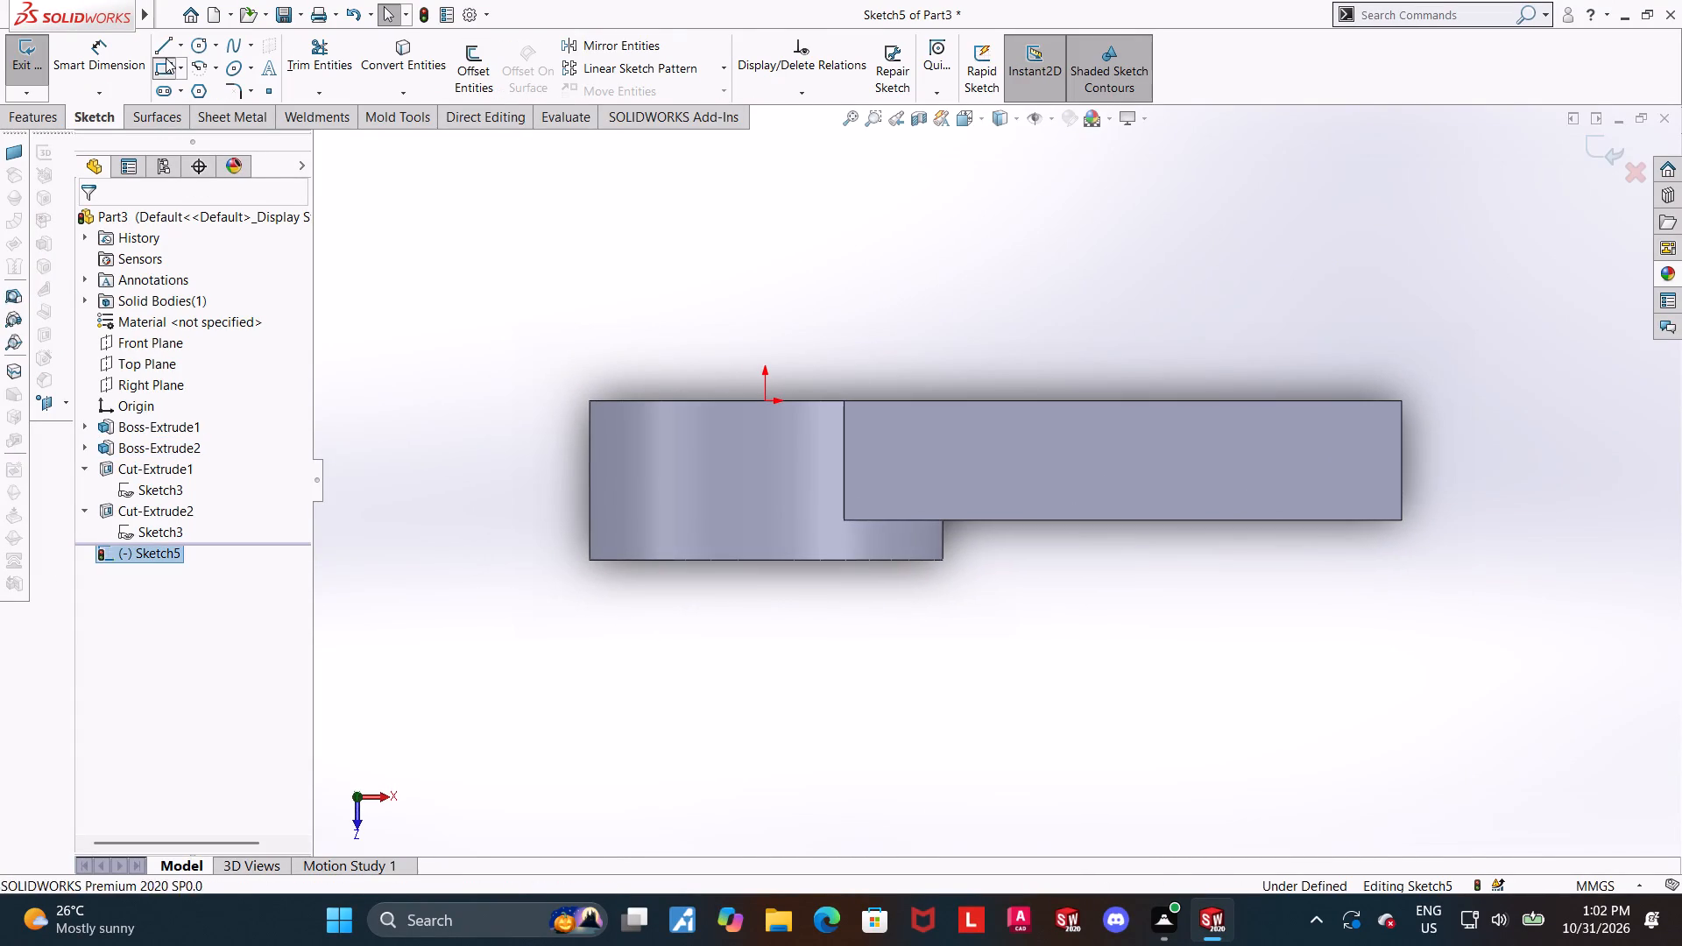
pyautogui.press('Escape')
pyautogui.click(165, 46)
pyautogui.scroll(-2, 1427, 439)
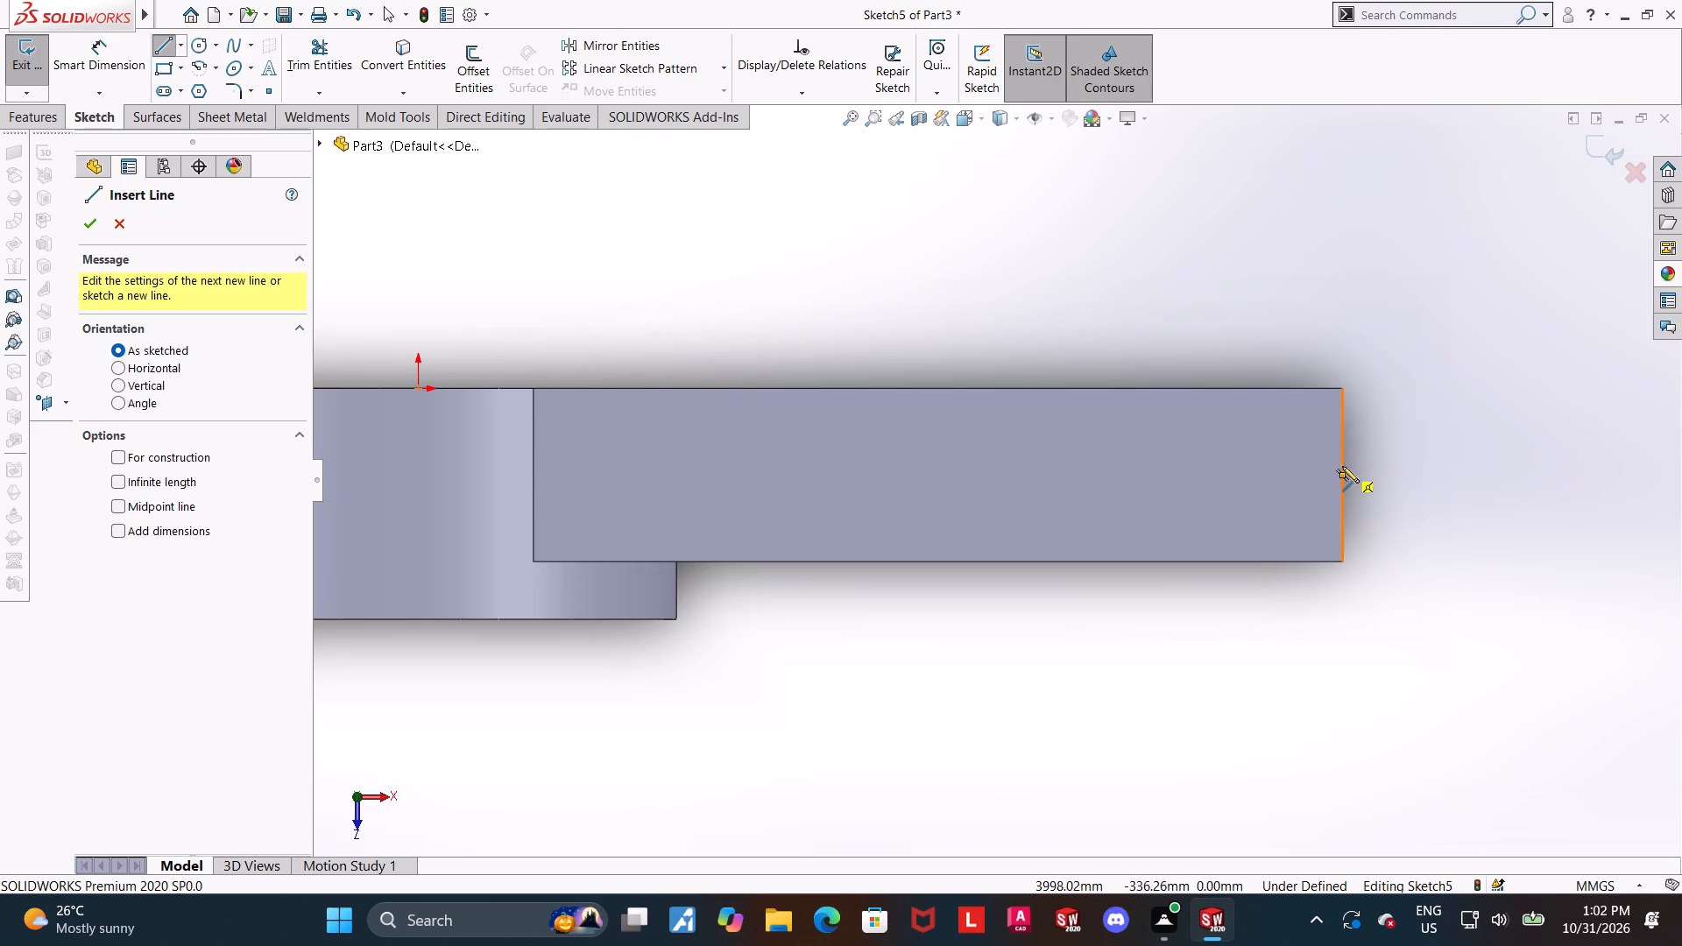
pyautogui.click(1342, 457)
pyautogui.click(1174, 561)
pyautogui.press('Escape')
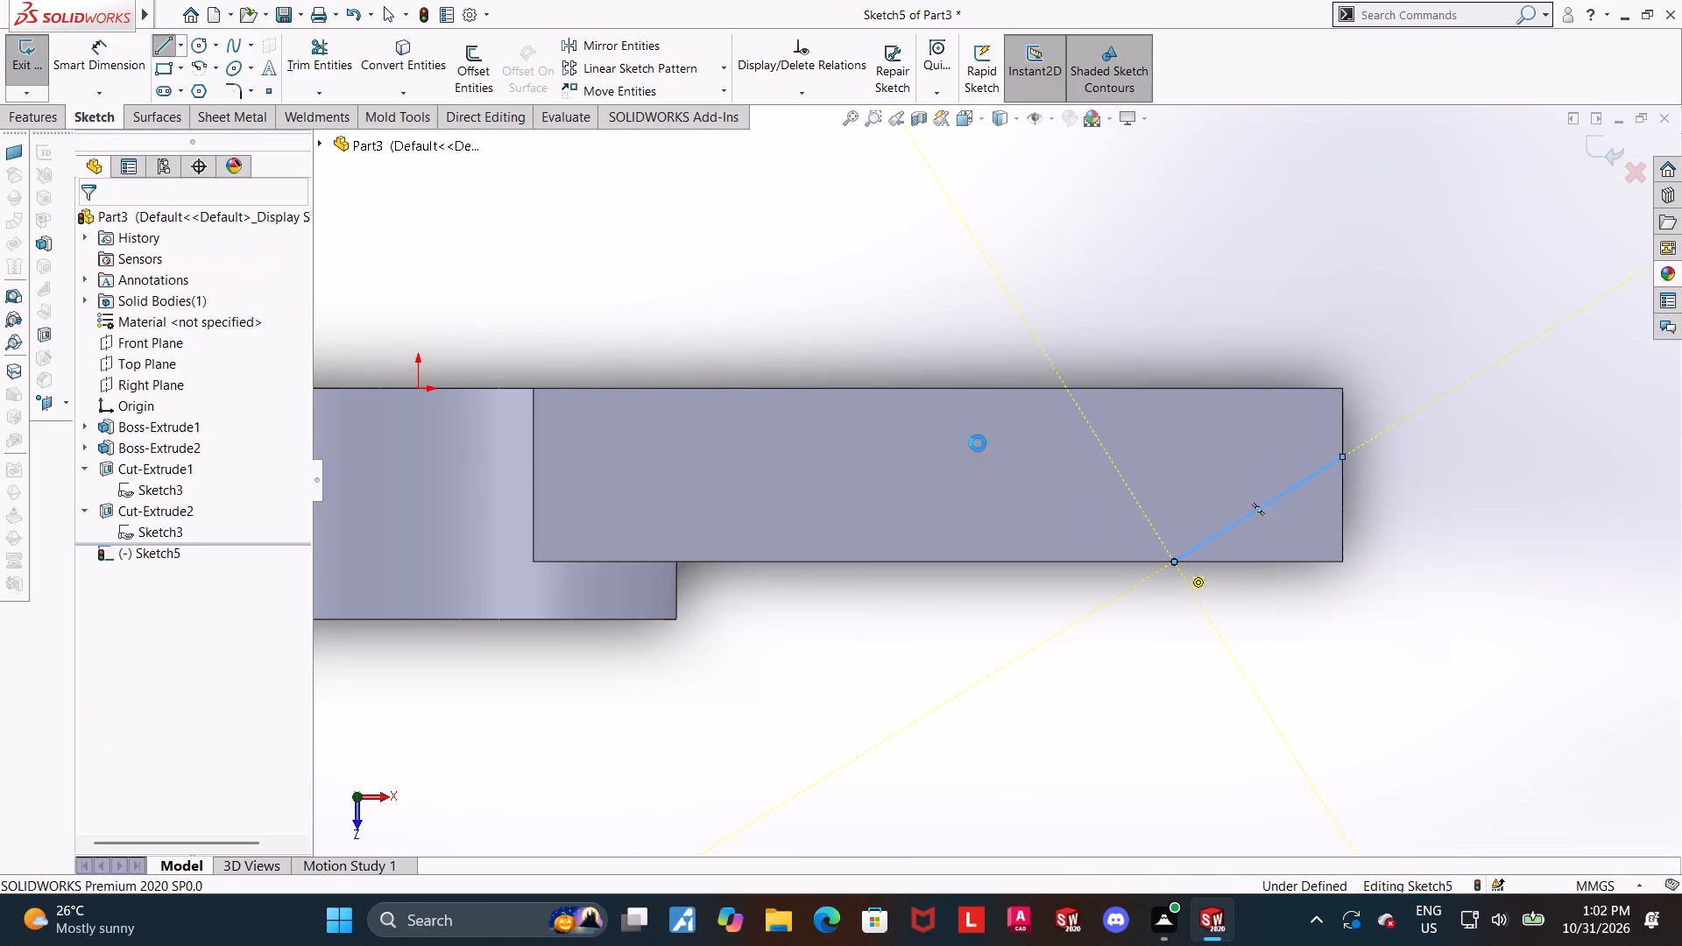
# Dimension the diagonal line's endpoint on the arm's end edge at 375 mm from the back edge.
pyautogui.click(119, 53)
pyautogui.click(1297, 389)
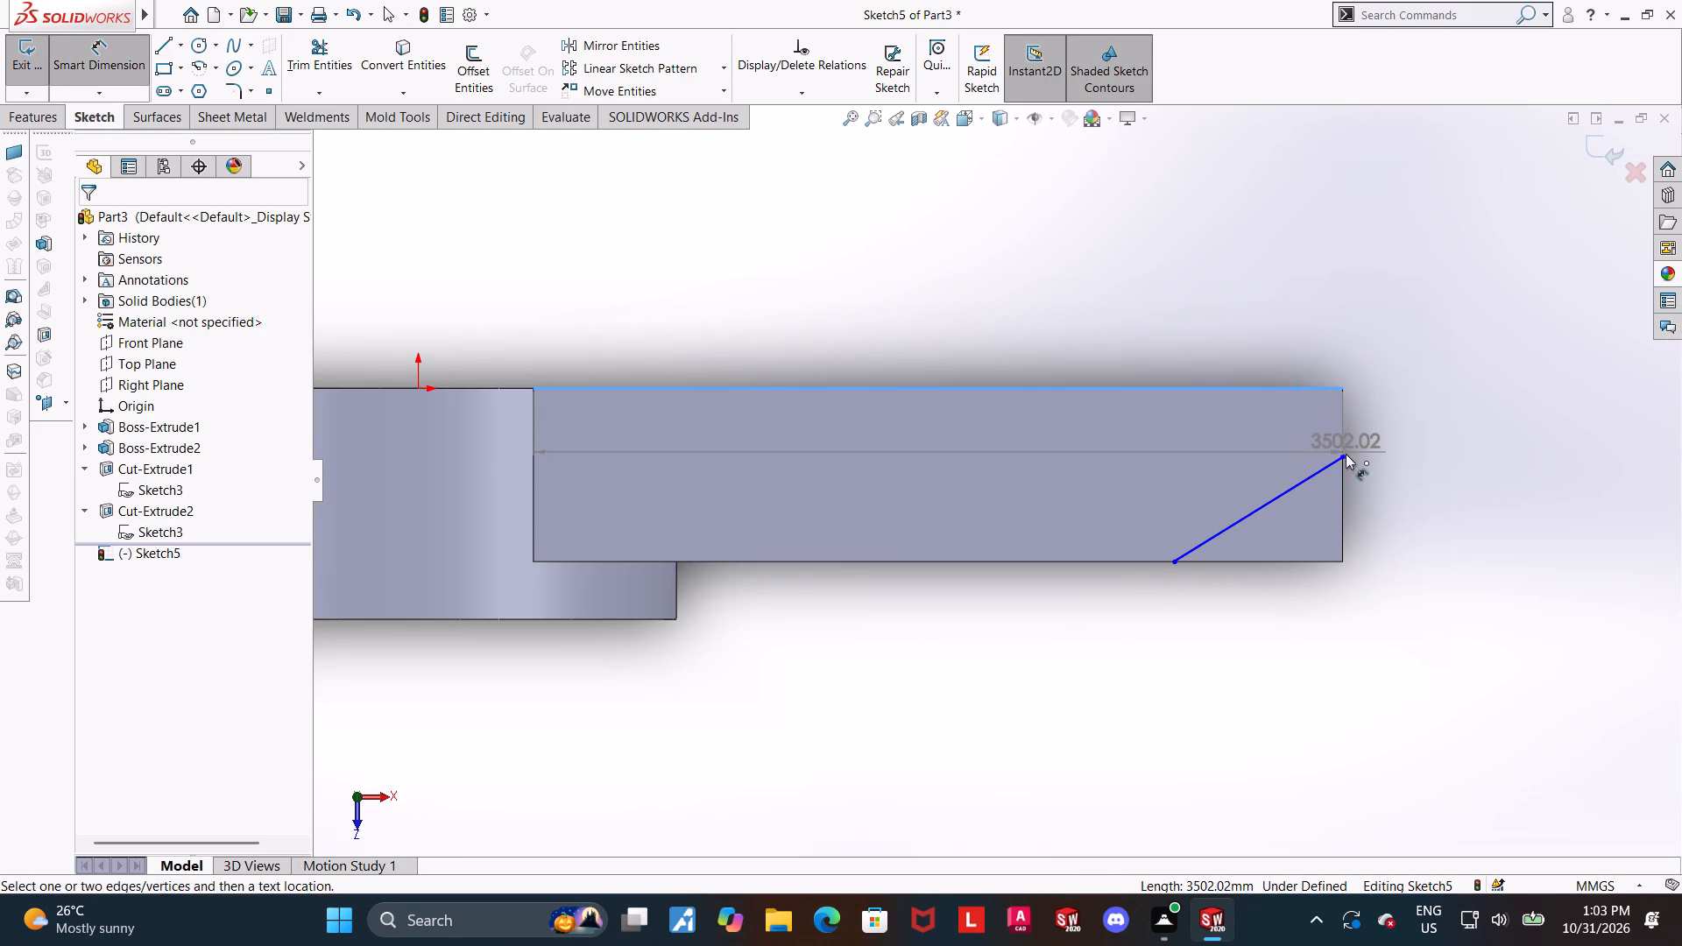
pyautogui.click(1346, 454)
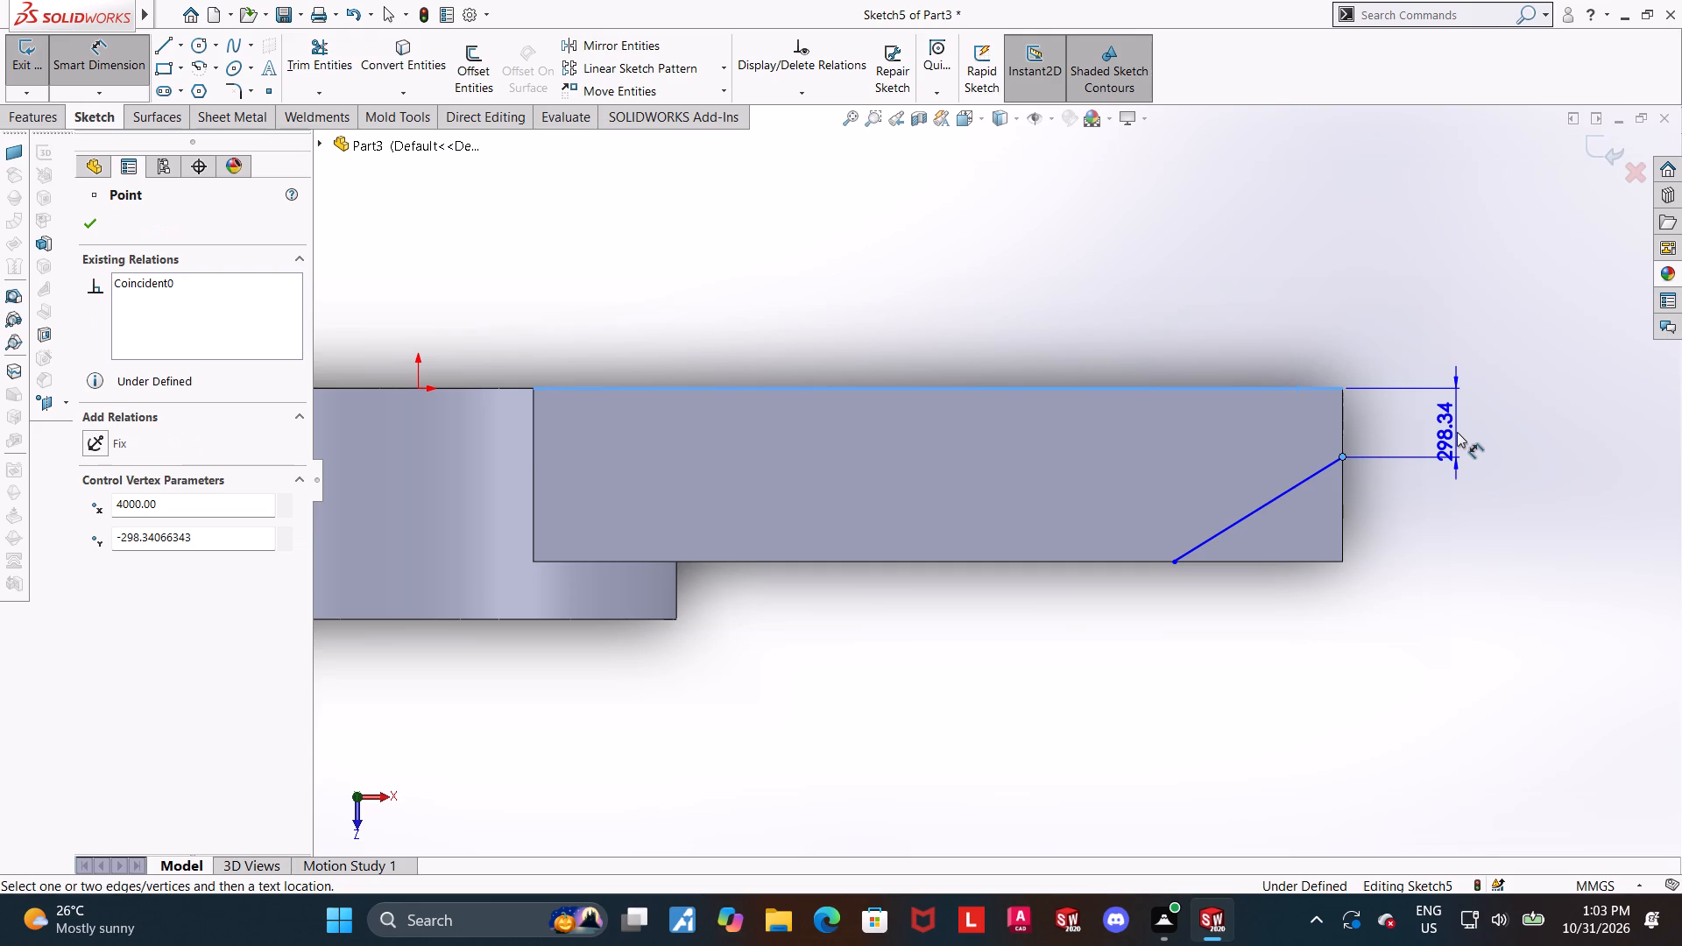
pyautogui.click(1457, 432)
pyautogui.press('3')
pyautogui.write('75')
pyautogui.press('Return')
pyautogui.press('Escape')
pyautogui.click(1497, 662)
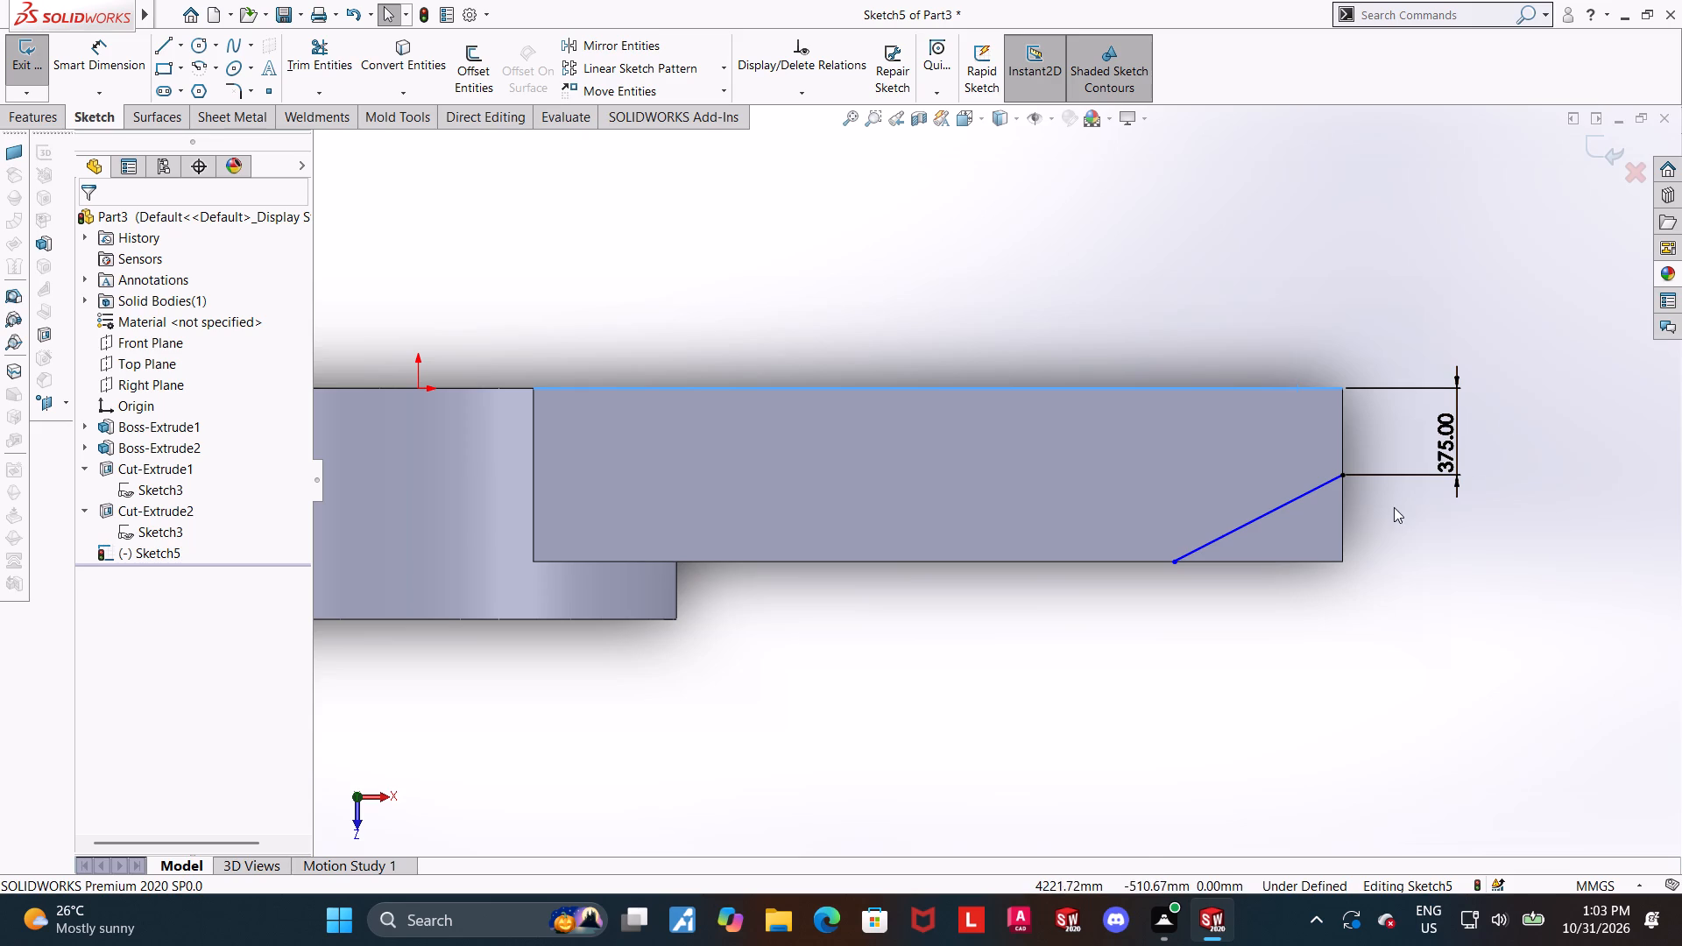
pyautogui.press('Escape')
# Move the diagonal line's other endpoint along the arm's front edge, closer to the free-end corner.
pyautogui.moveTo(1177, 564); pyautogui.dragTo(1205, 563)
pyautogui.moveTo(1243, 632); pyautogui.dragTo(1244, 624)
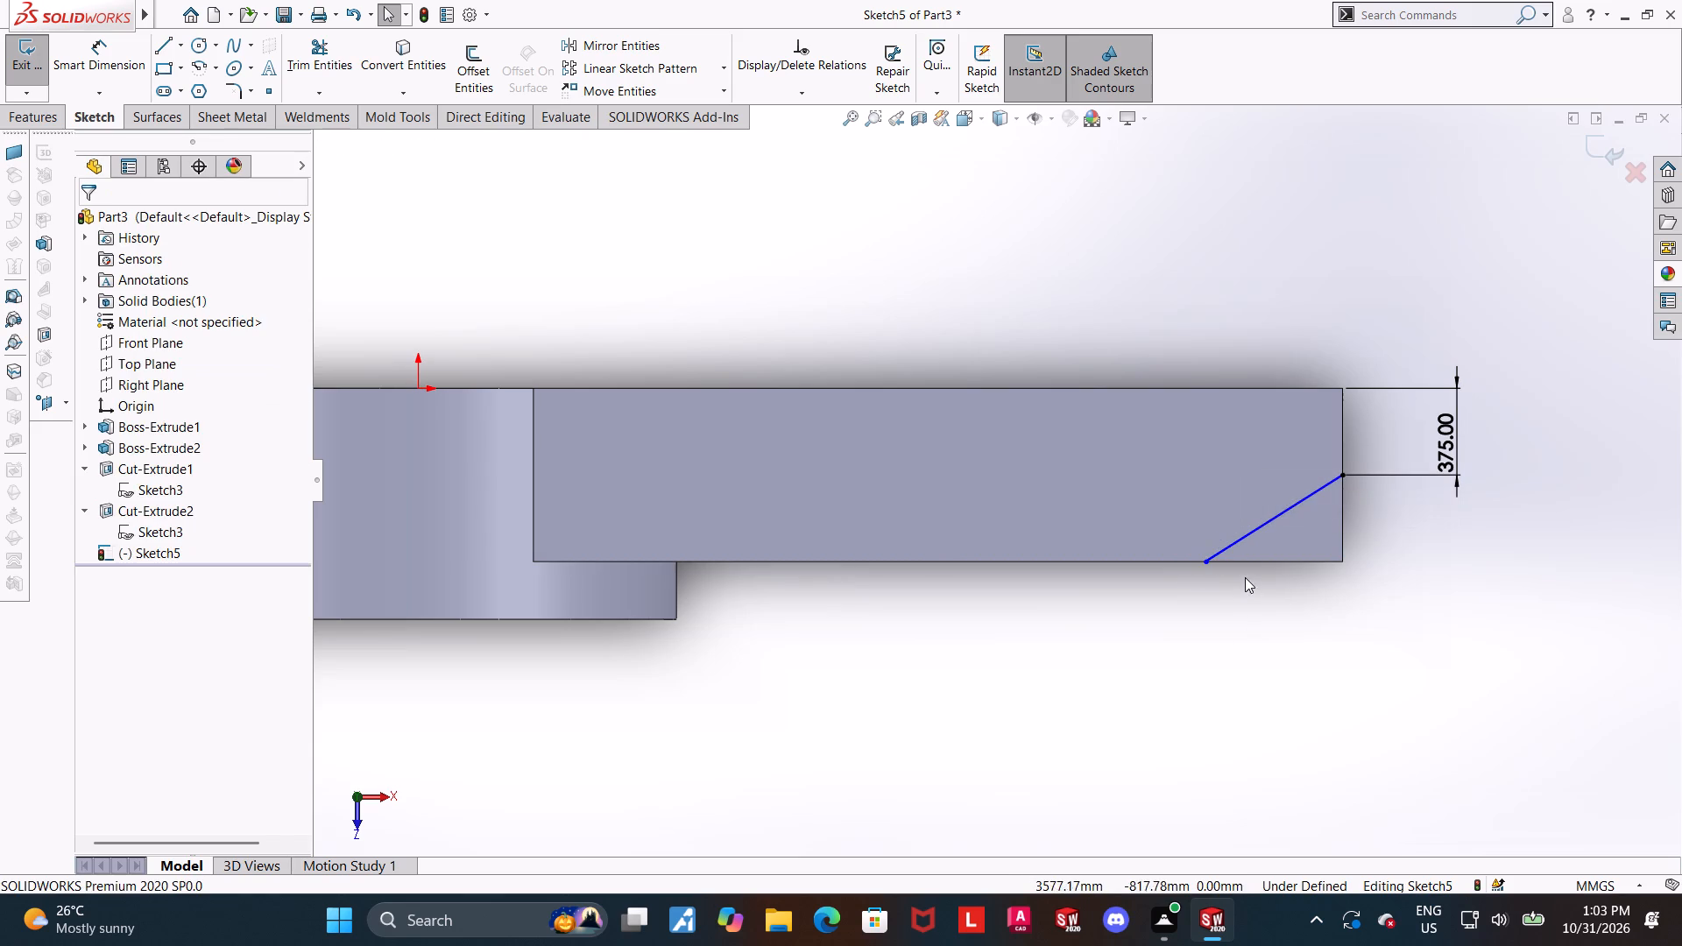
pyautogui.click(1431, 547)
pyautogui.click(1467, 554)
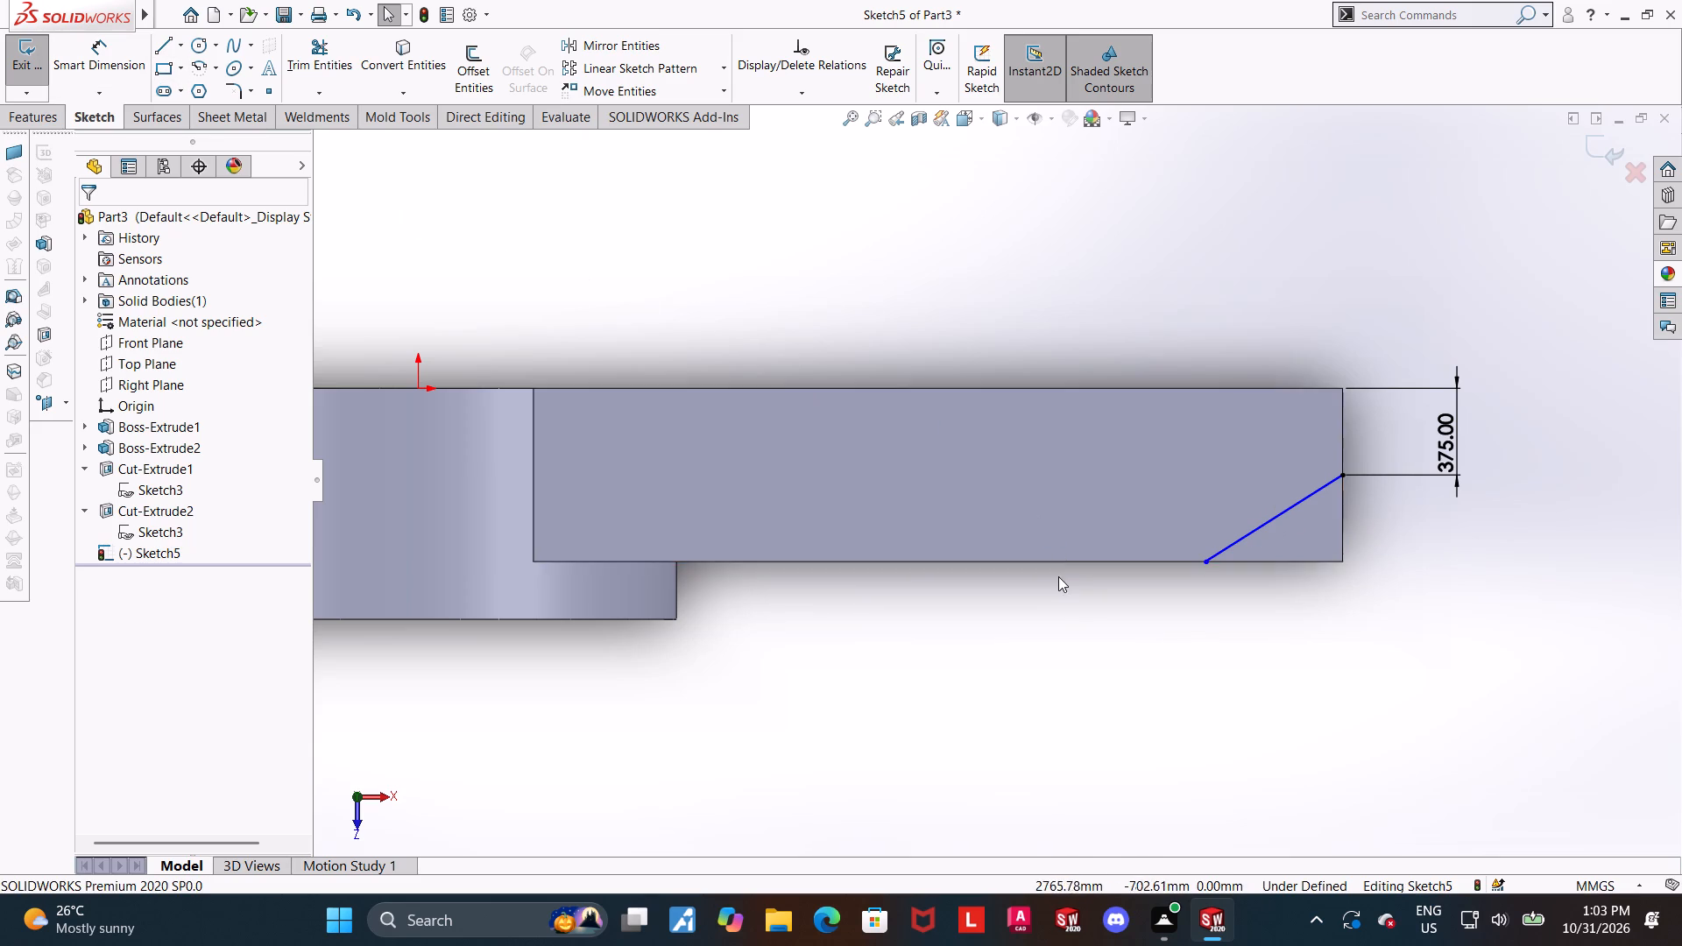
# Measure the distance between the pocket's two facing side walls.
pyautogui.moveTo(1058, 576); pyautogui.dragTo(1024, 266, button='middle')
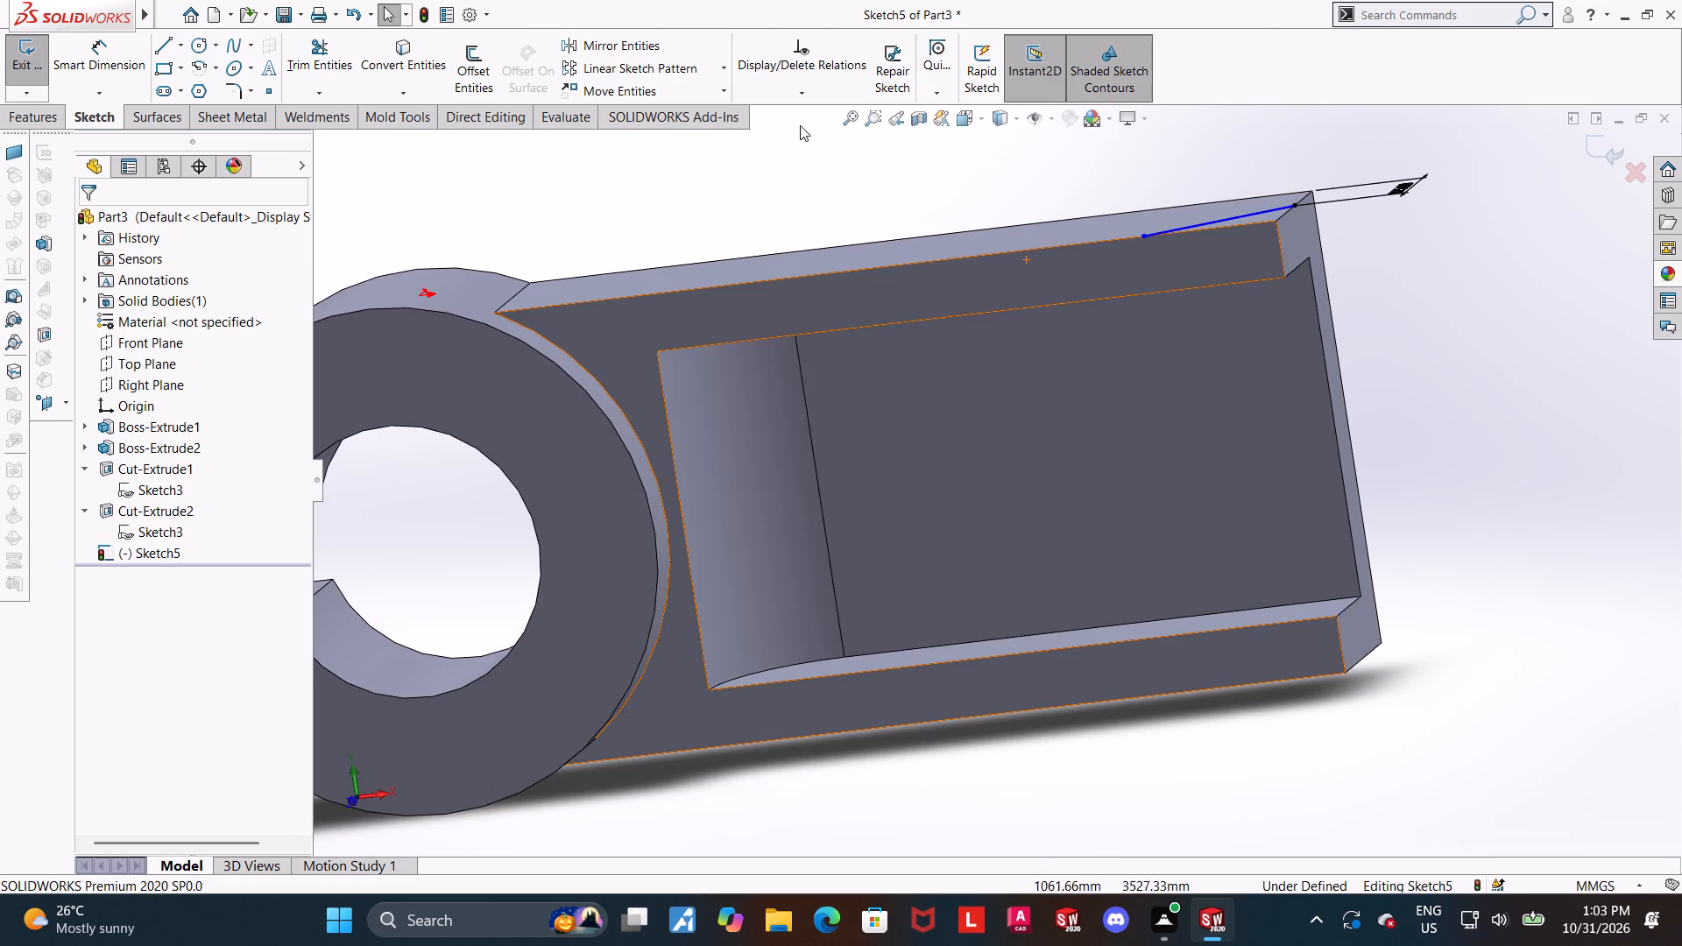
pyautogui.click(586, 111)
pyautogui.click(176, 48)
pyautogui.moveTo(872, 467); pyautogui.dragTo(877, 330, button='middle')
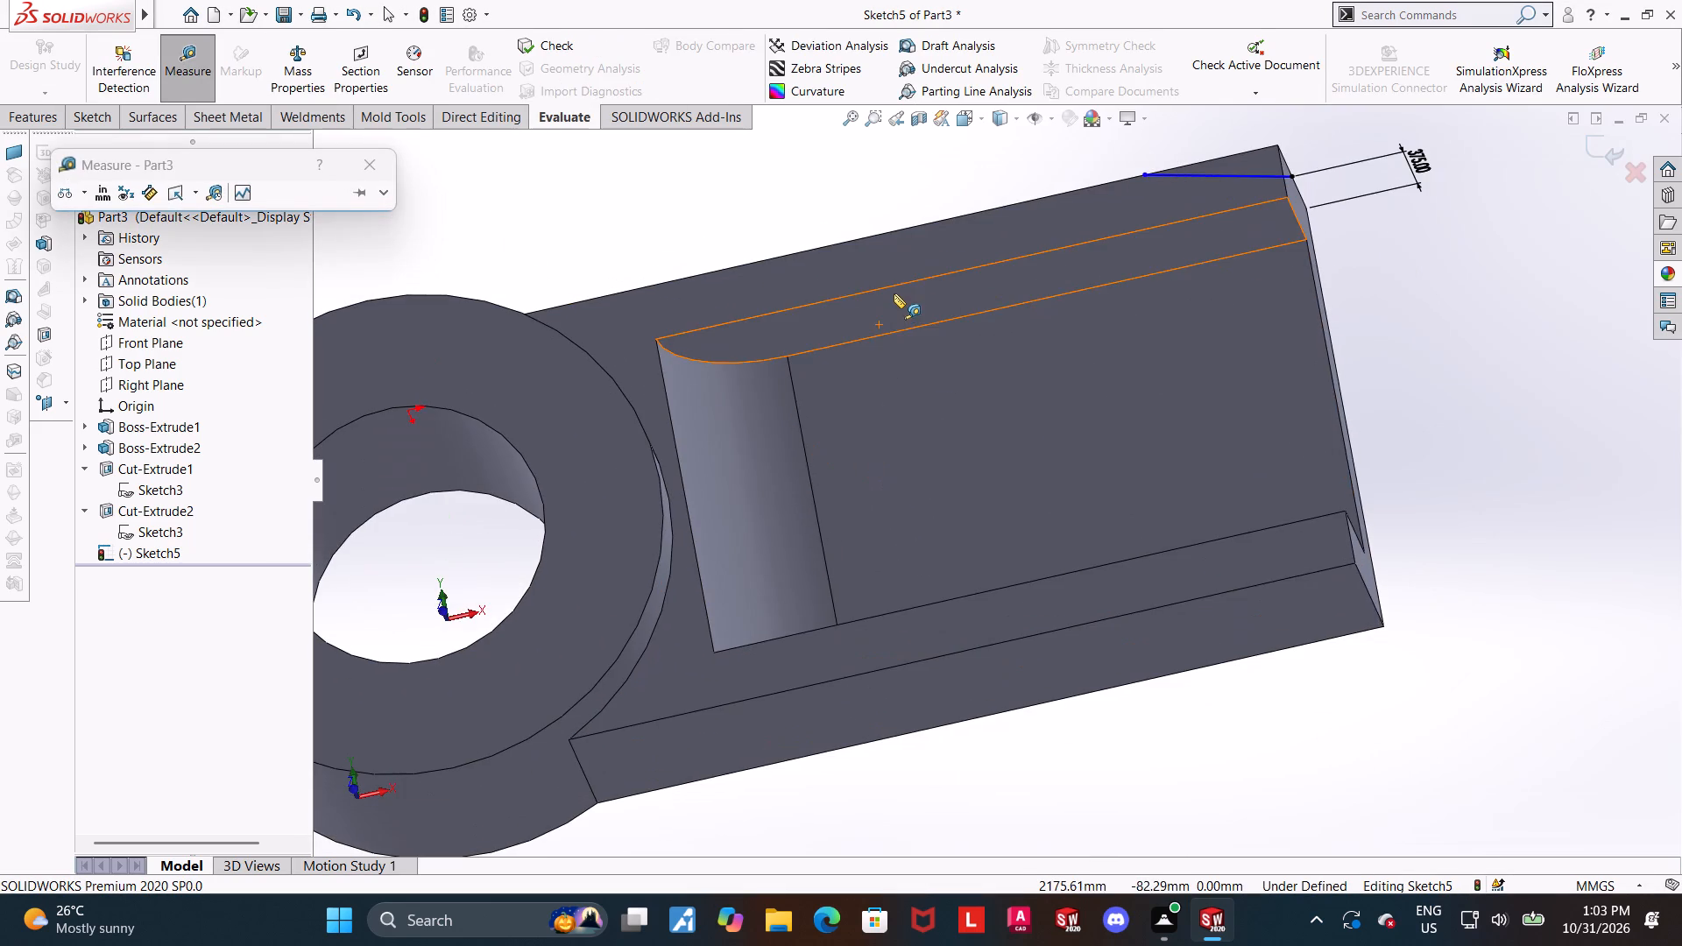
pyautogui.click(894, 293)
pyautogui.moveTo(898, 336); pyautogui.dragTo(954, 569, button='middle')
pyautogui.click(1021, 554)
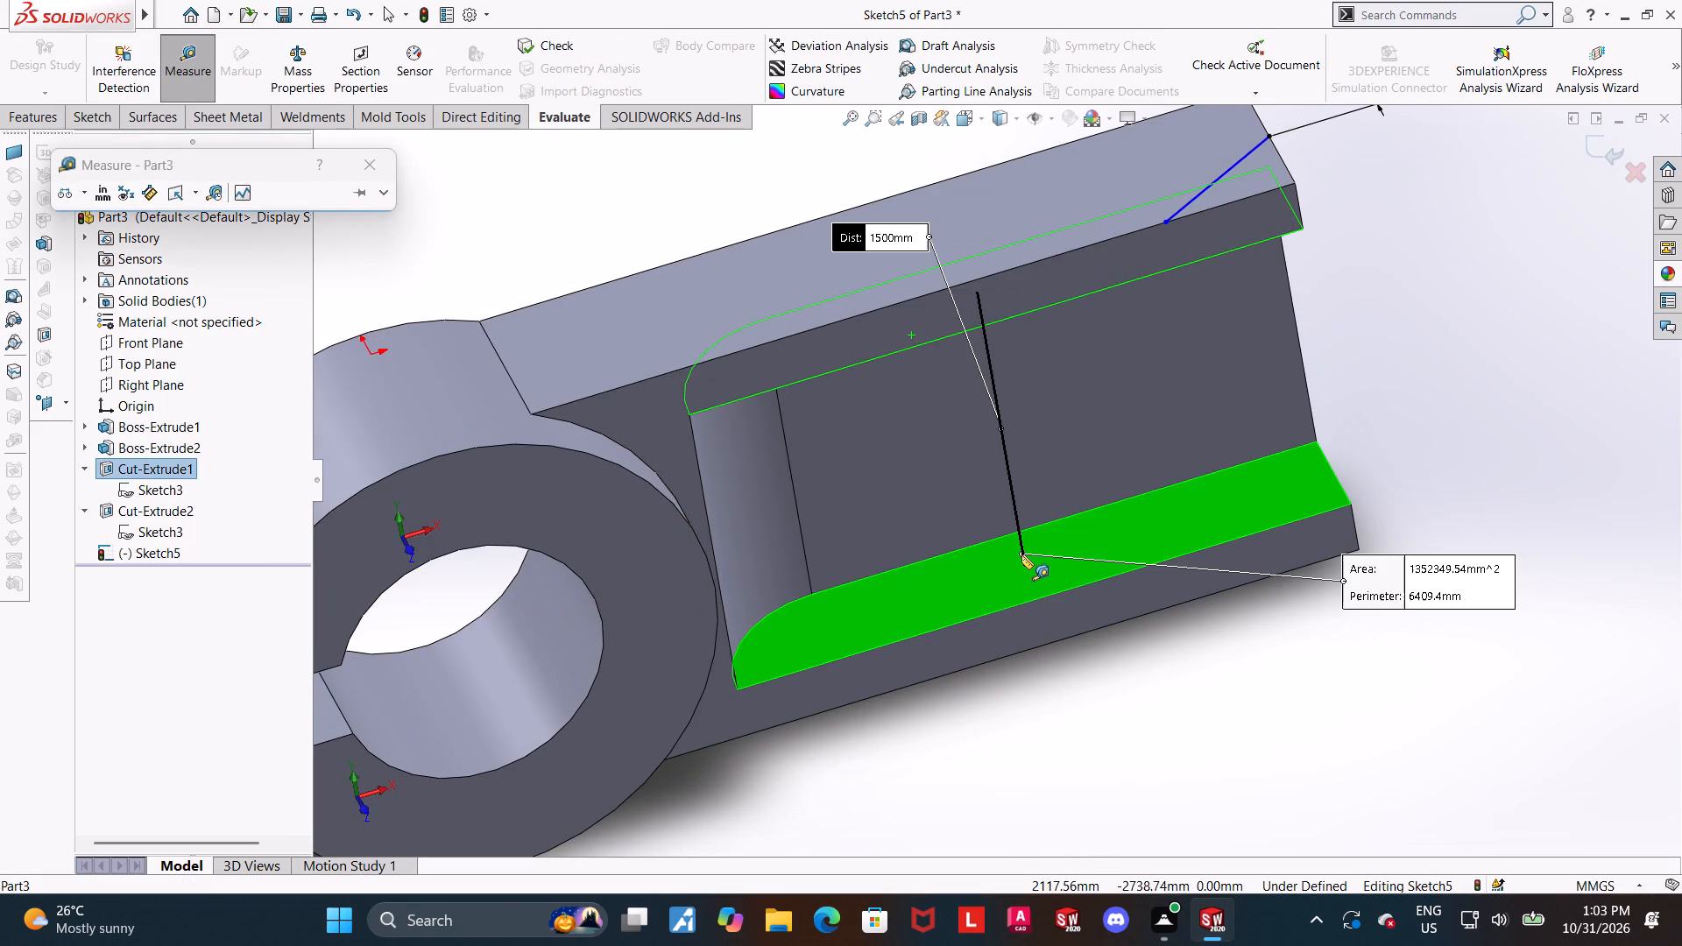
pyautogui.press('Escape')
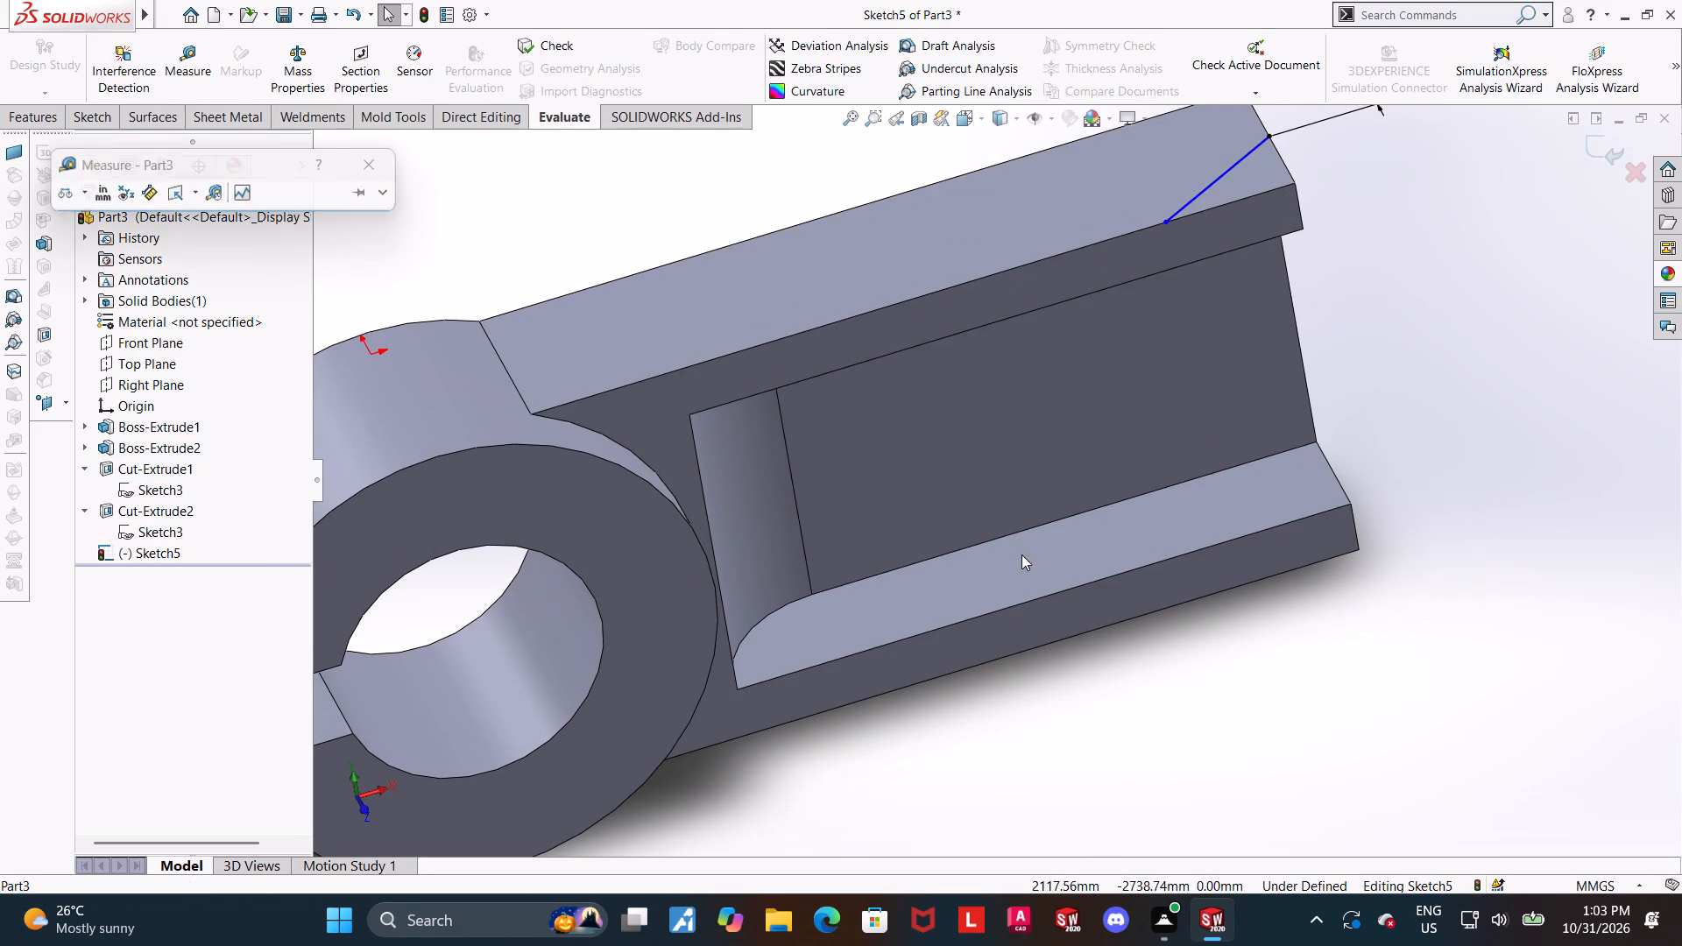
# Examine the arm's free end and the diagonal corner line in isometric and top views.
pyautogui.hotkey('ctrl', '7')
pyautogui.click(1461, 701)
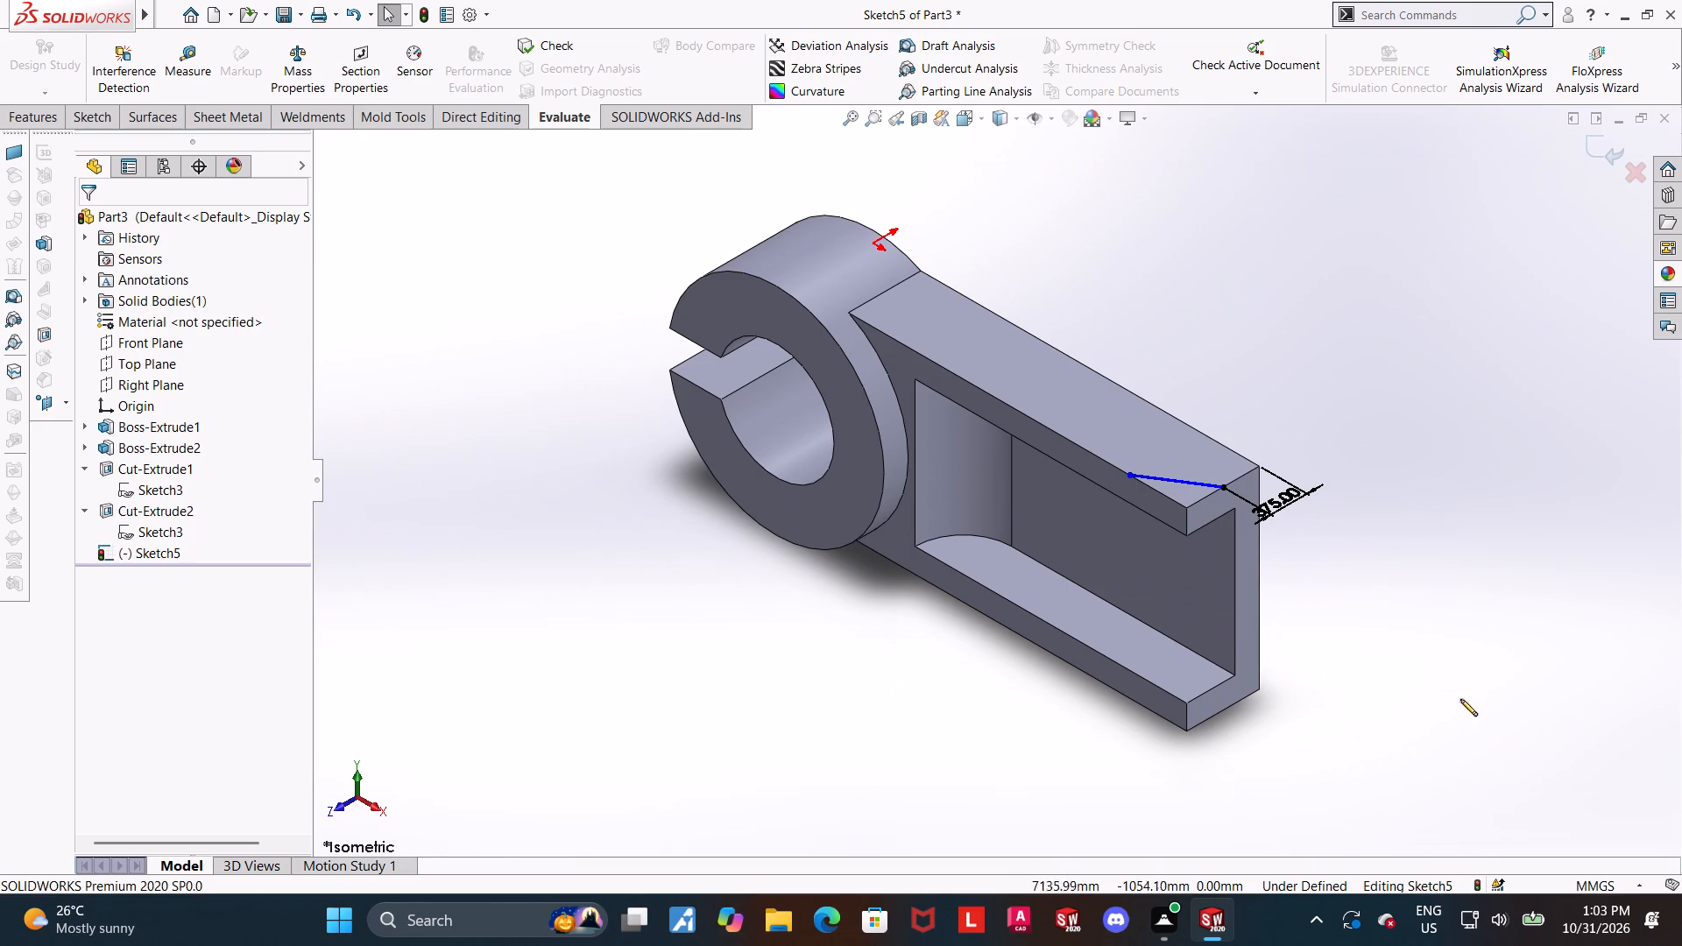
pyautogui.scroll(-1, 1424, 647)
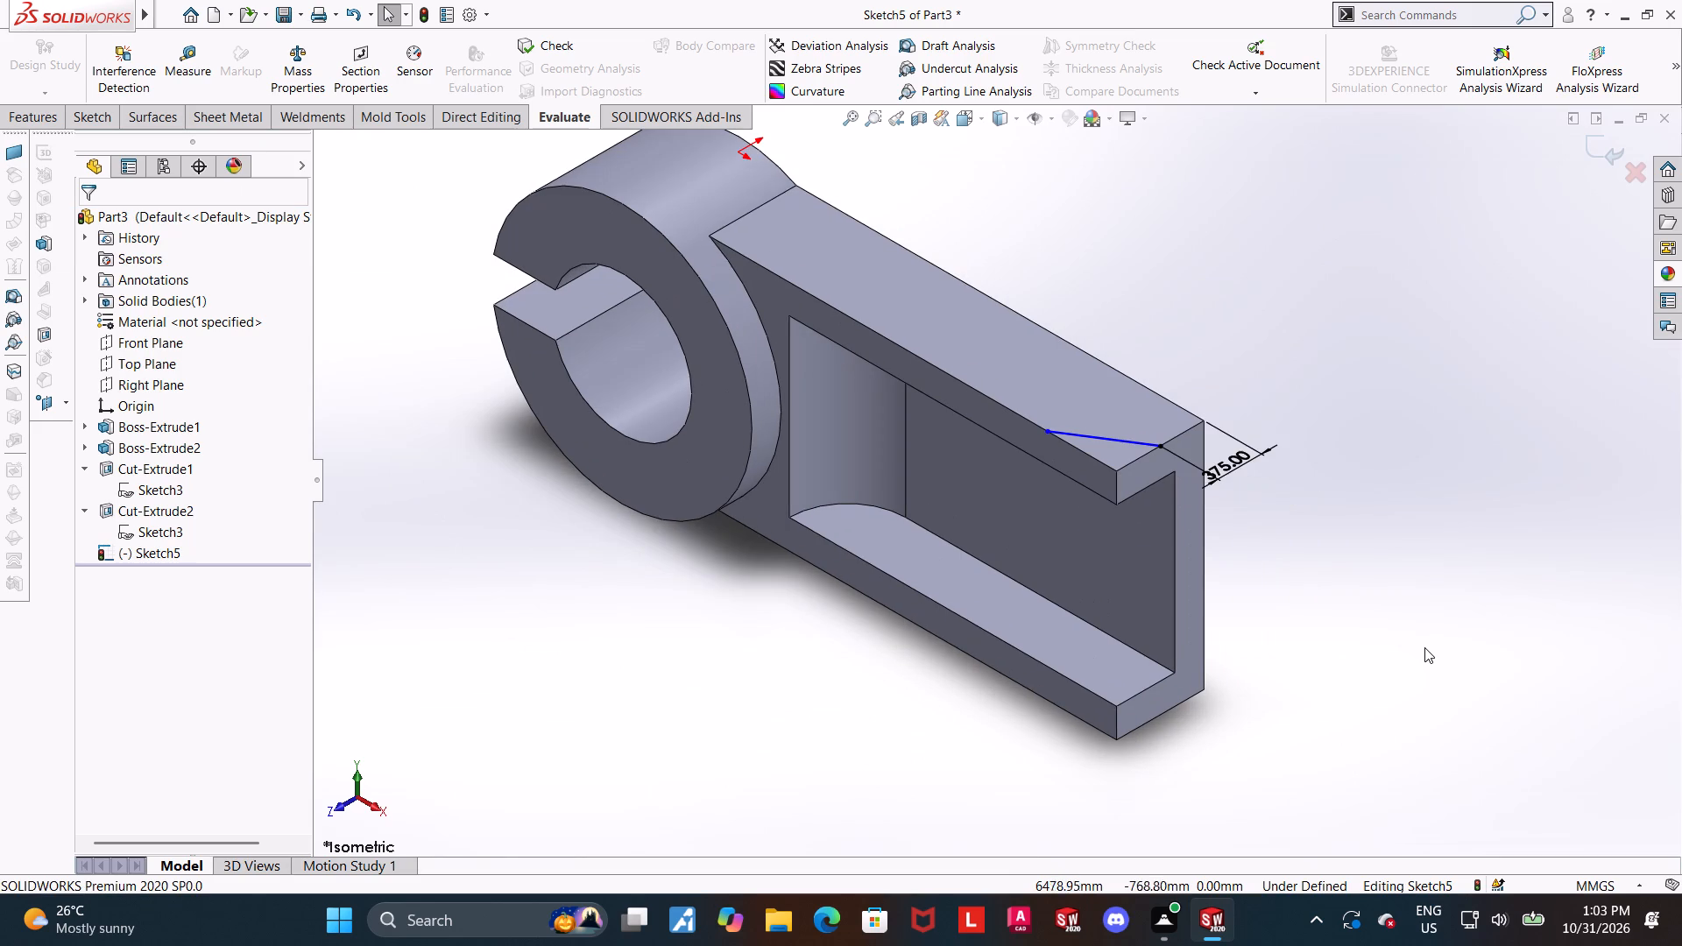
pyautogui.scroll(-1, 1049, 450)
pyautogui.moveTo(1094, 472); pyautogui.dragTo(1191, 554, button='middle')
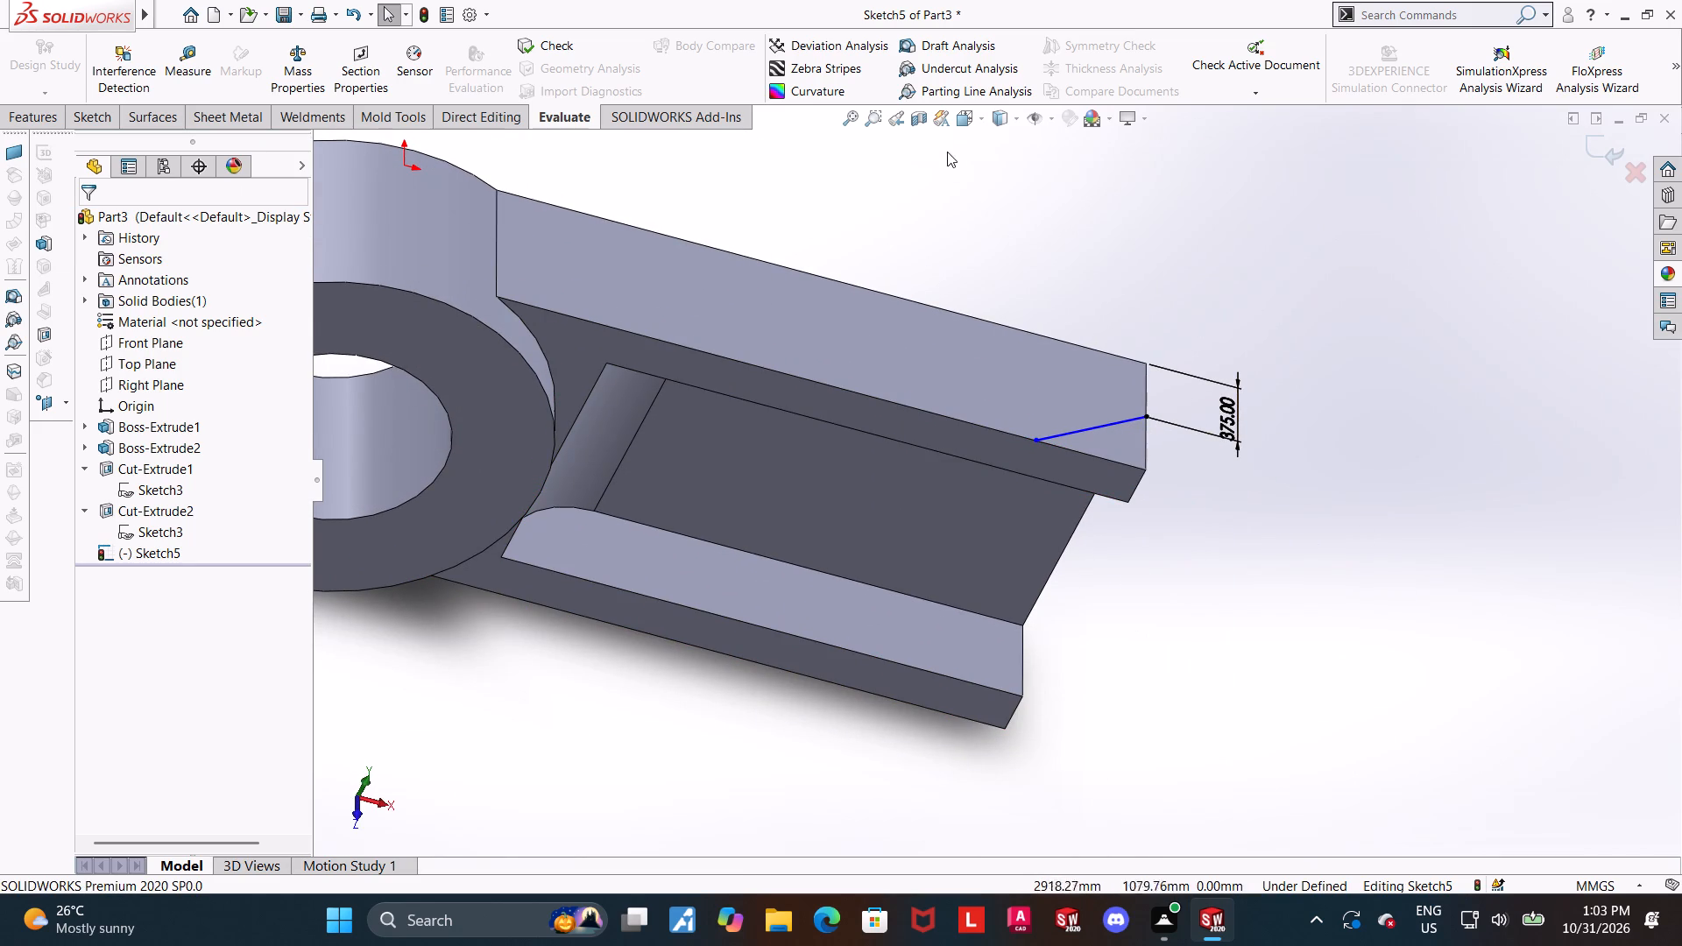
pyautogui.click(959, 124)
pyautogui.click(829, 462)
pyautogui.click(1553, 597)
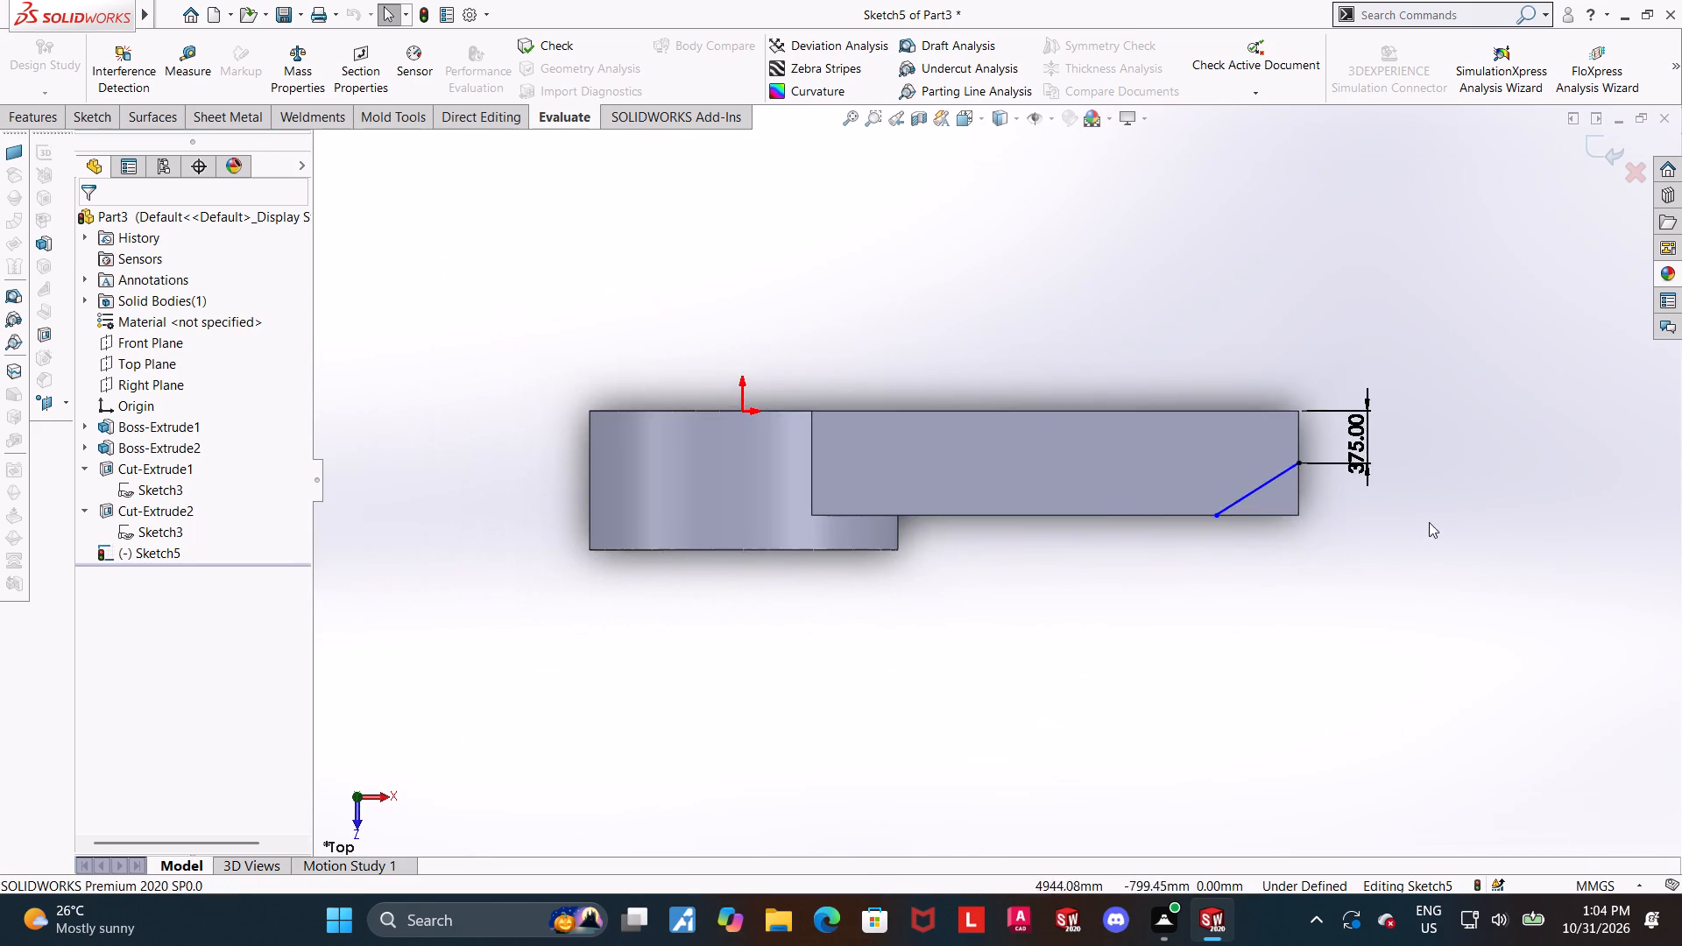
pyautogui.scroll(-4, 1427, 522)
pyautogui.scroll(1, 1200, 467)
pyautogui.press('Escape')
pyautogui.scroll(-1, 908, 450)
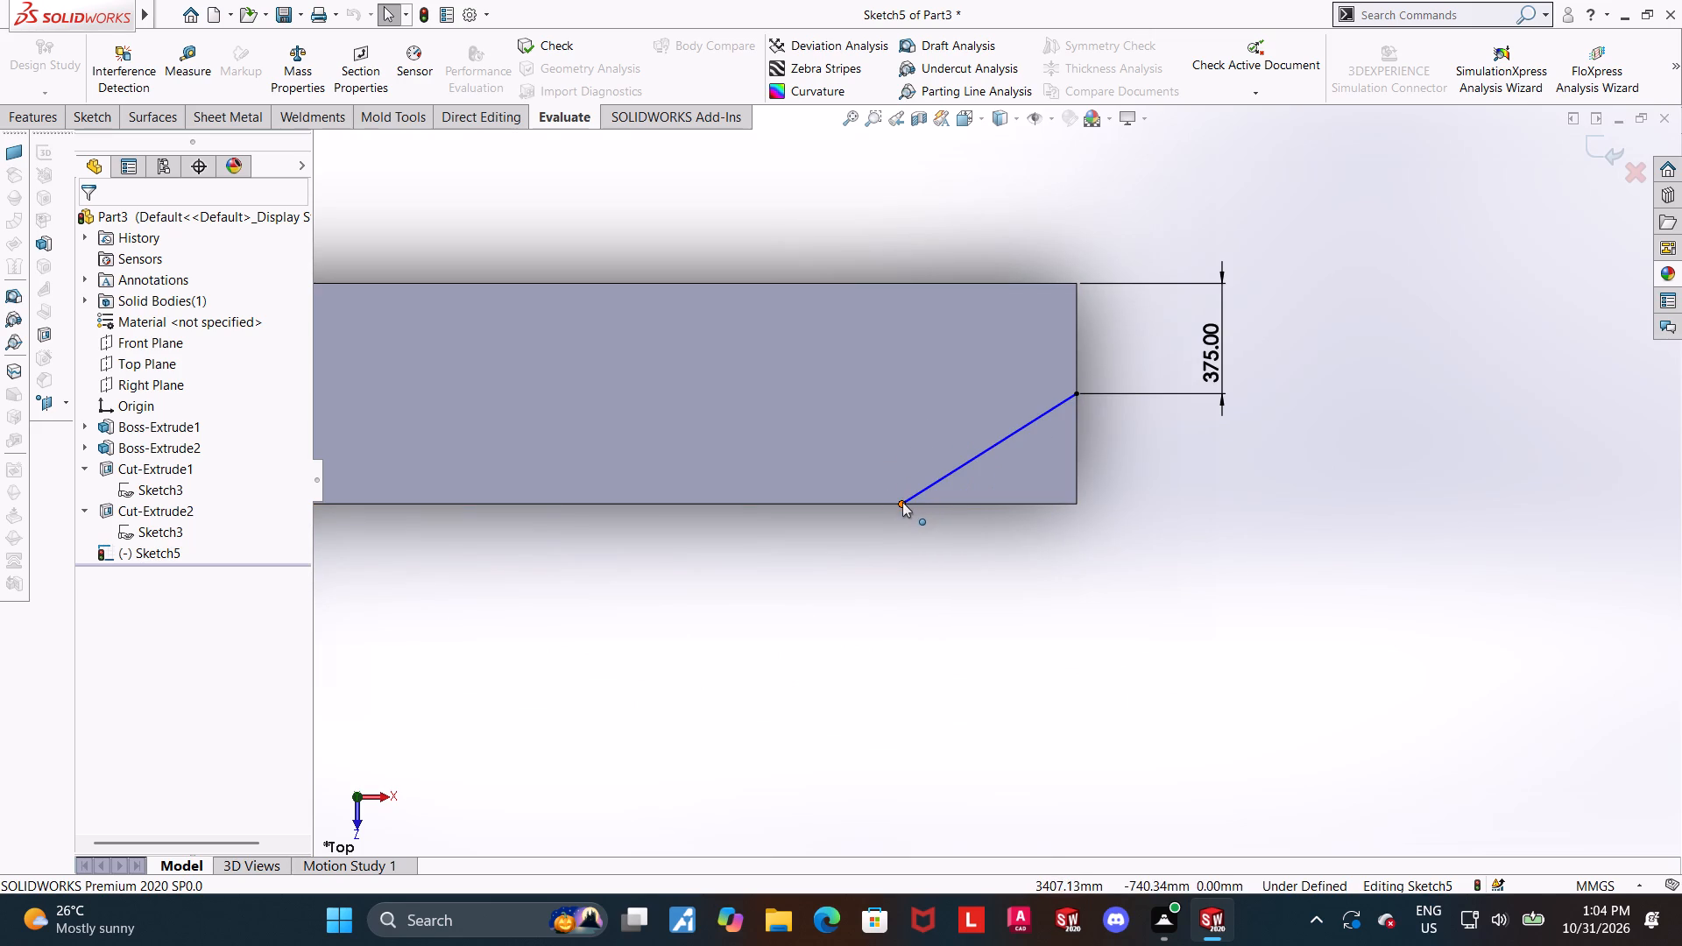
pyautogui.scroll(1, 1273, 477)
pyautogui.scroll(-1, 1078, 455)
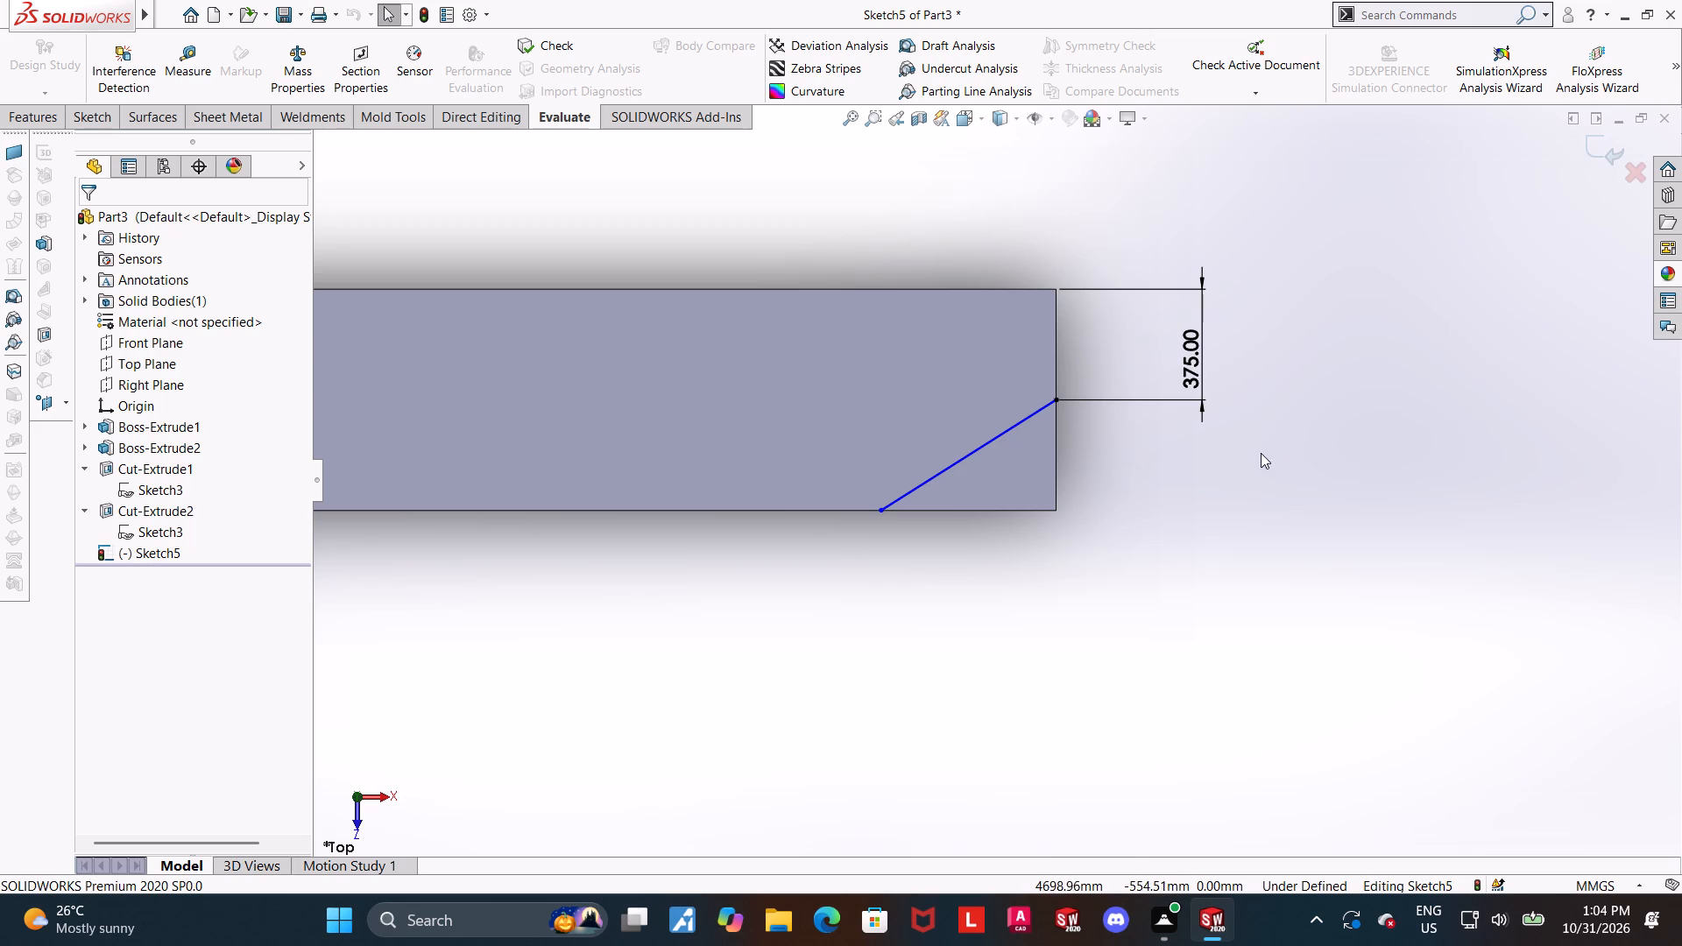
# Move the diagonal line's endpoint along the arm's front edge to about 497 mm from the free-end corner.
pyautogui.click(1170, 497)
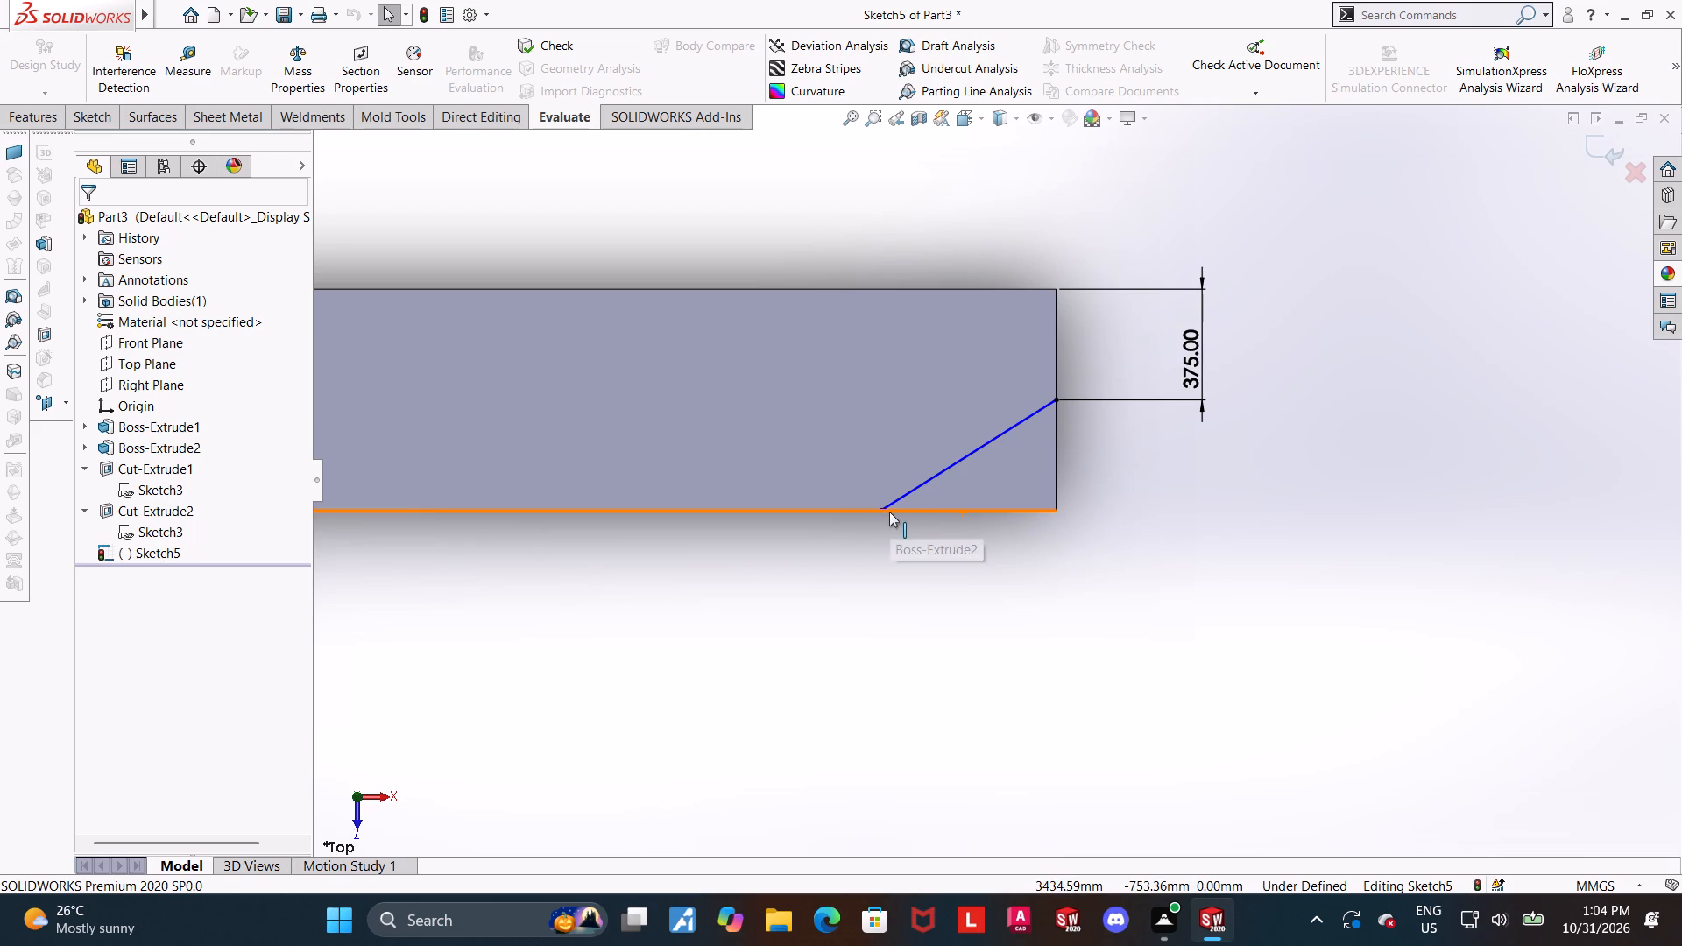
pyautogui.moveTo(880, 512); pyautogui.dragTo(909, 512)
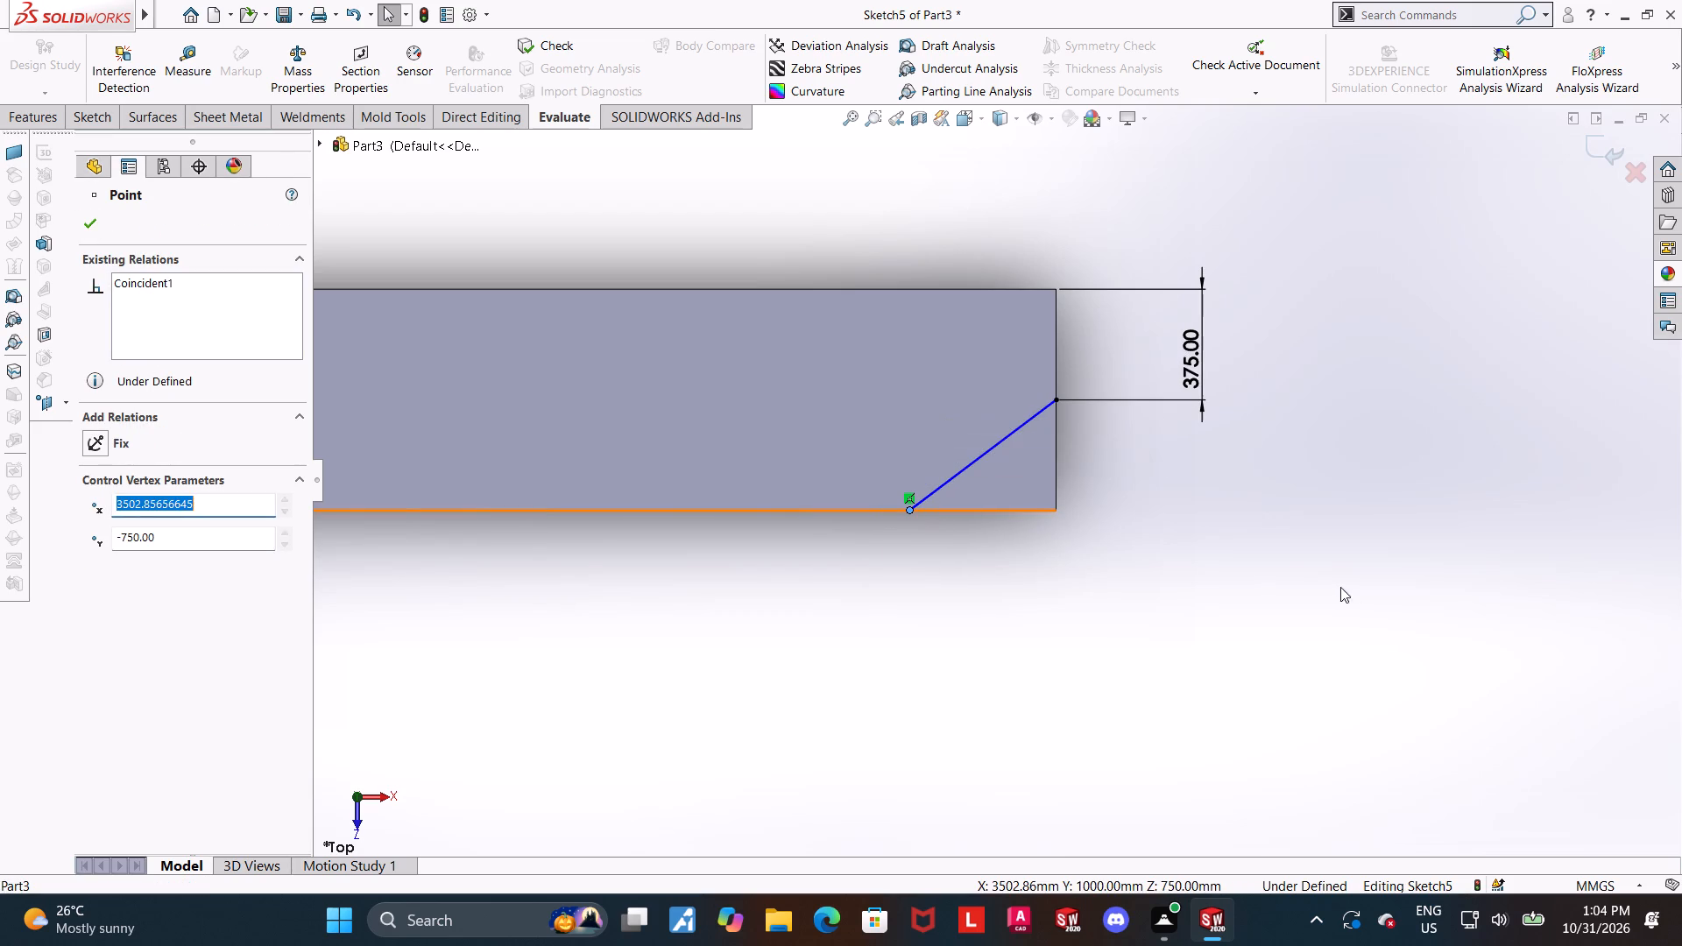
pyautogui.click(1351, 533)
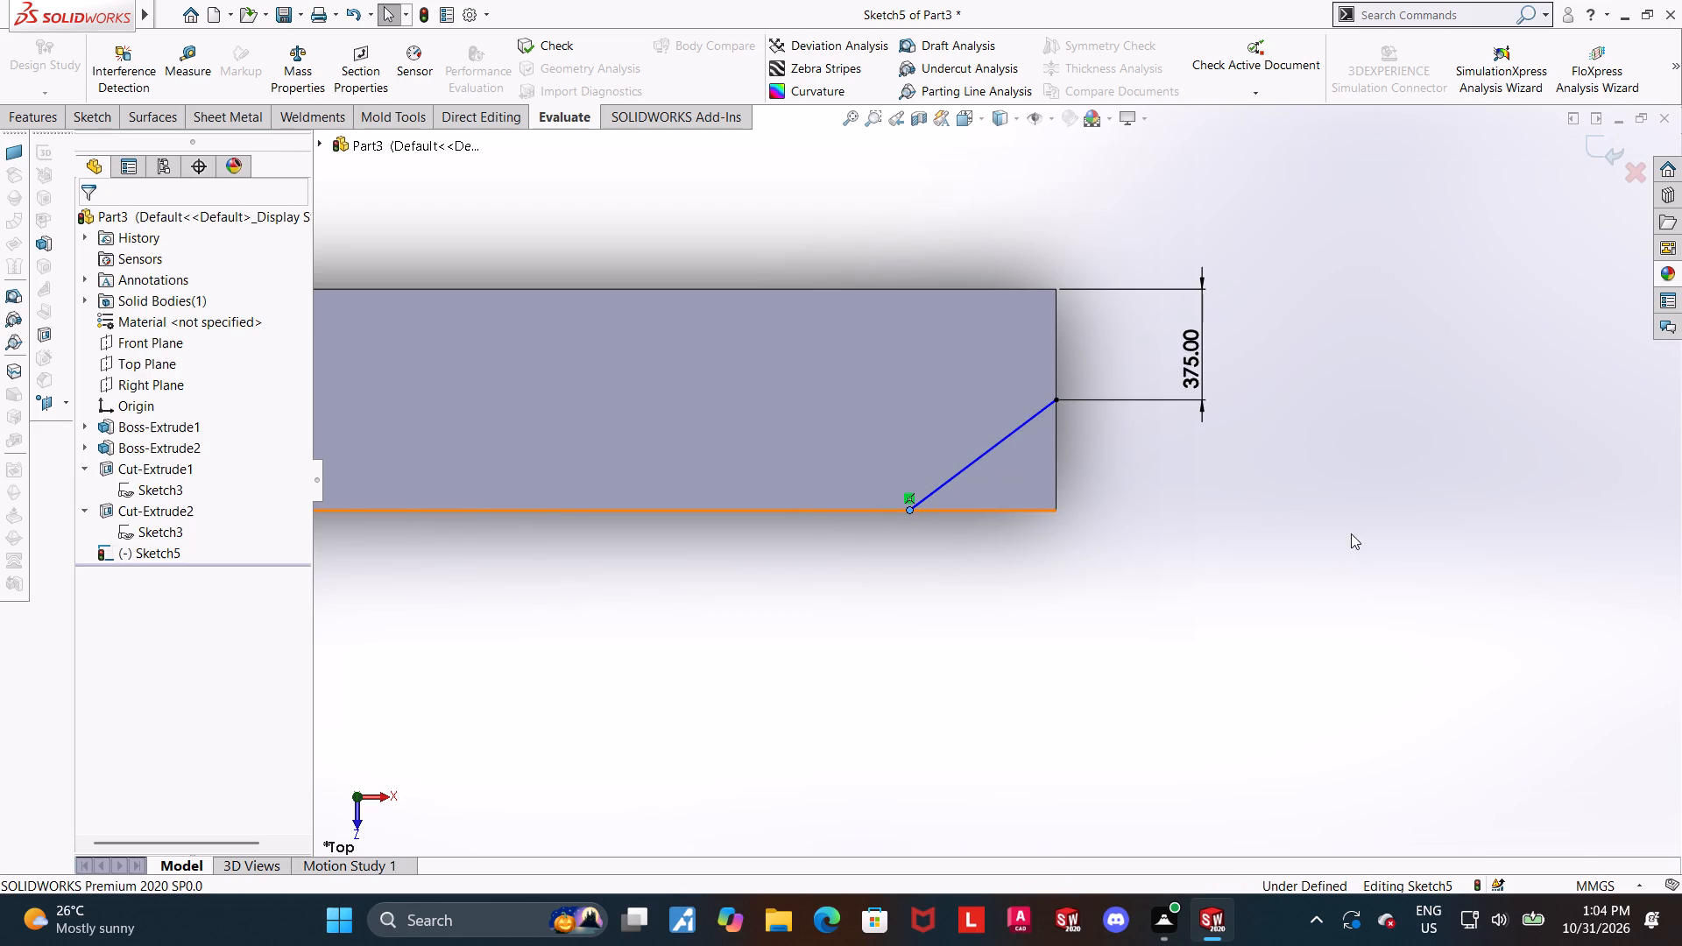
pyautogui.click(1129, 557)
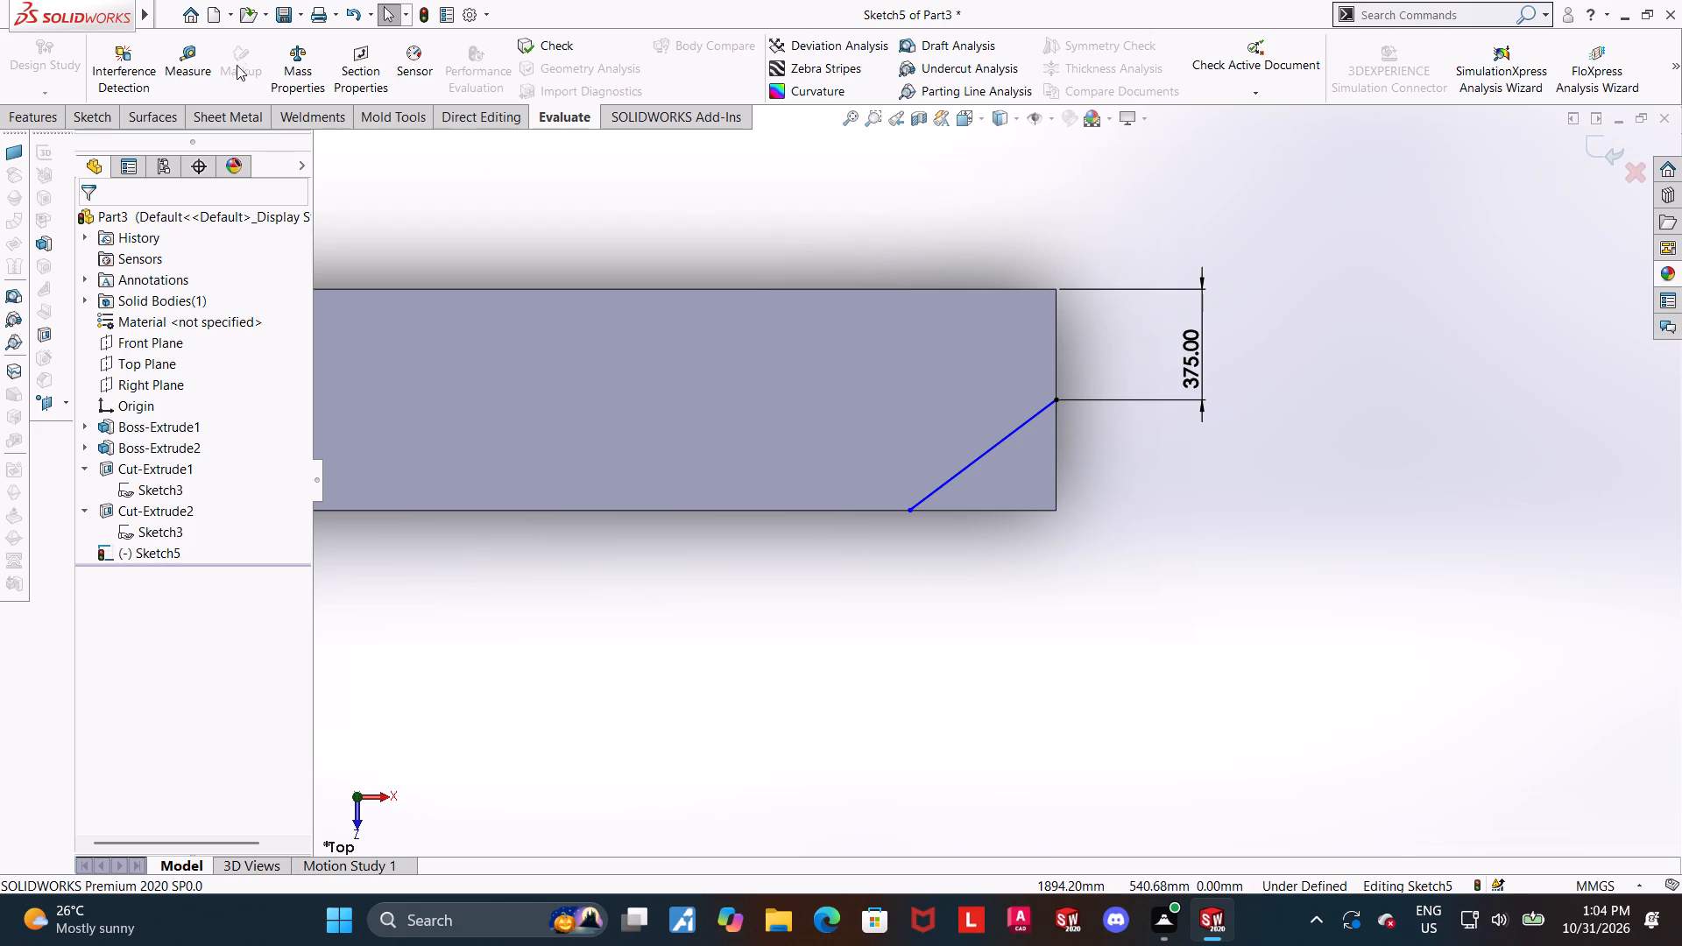
# Sketch two lines along the arm's front and end edges, closing the diagonal into a triangle at the free-end corner.
pyautogui.click(47, 111)
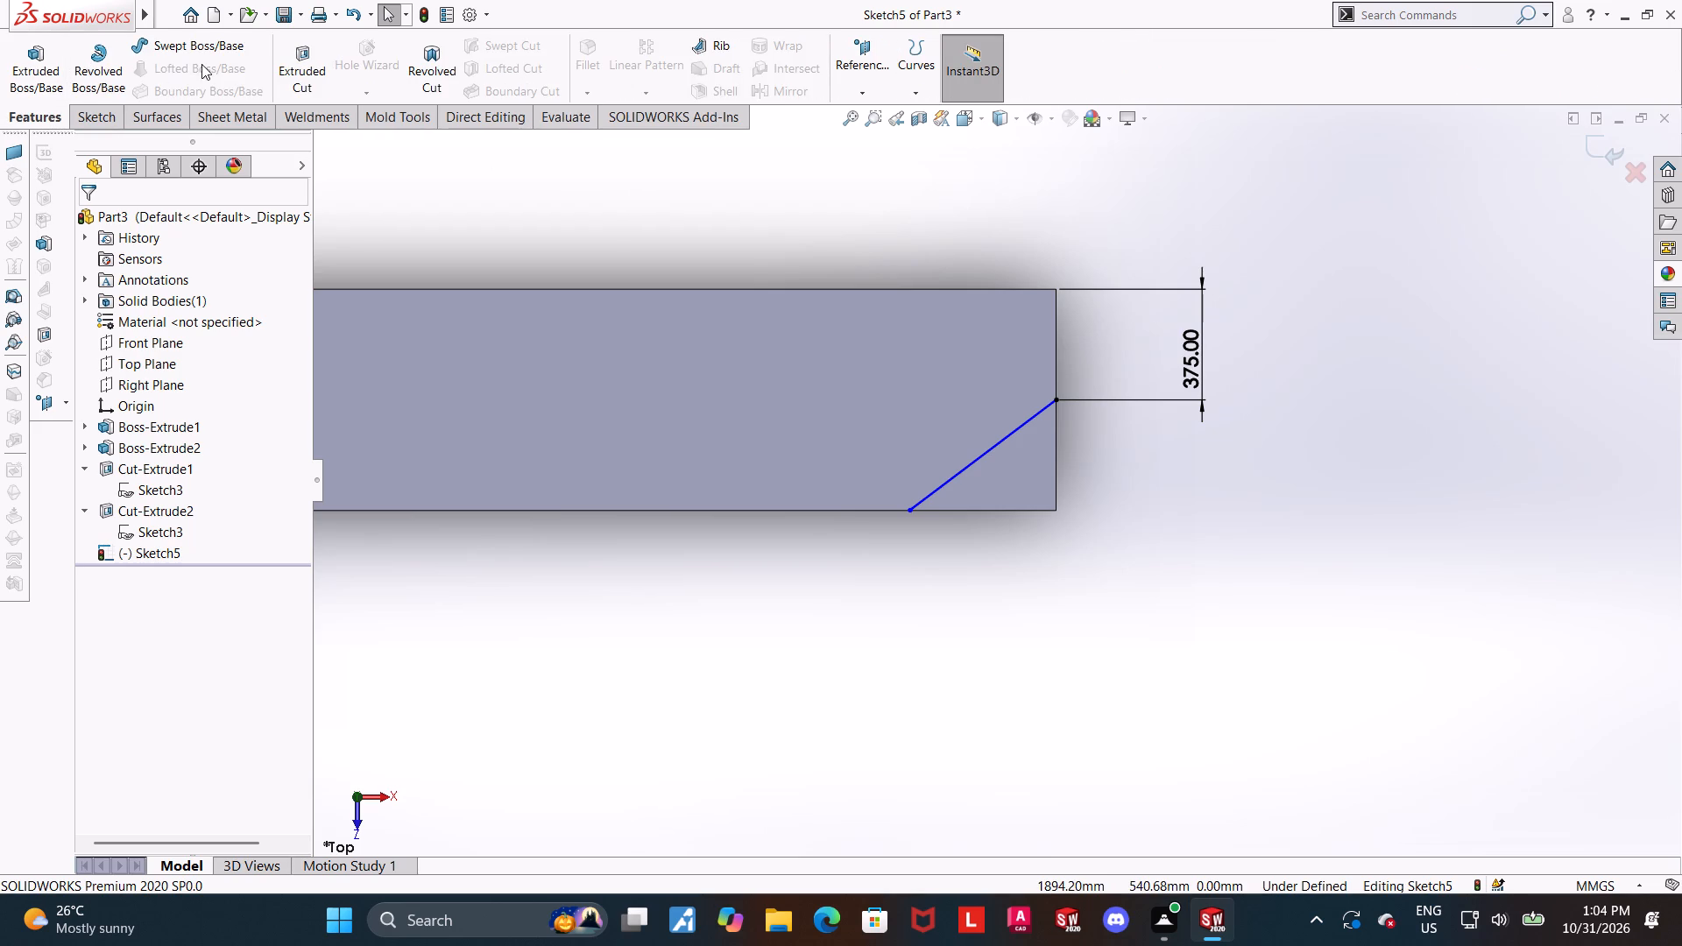
pyautogui.press('Escape')
pyautogui.click(88, 116)
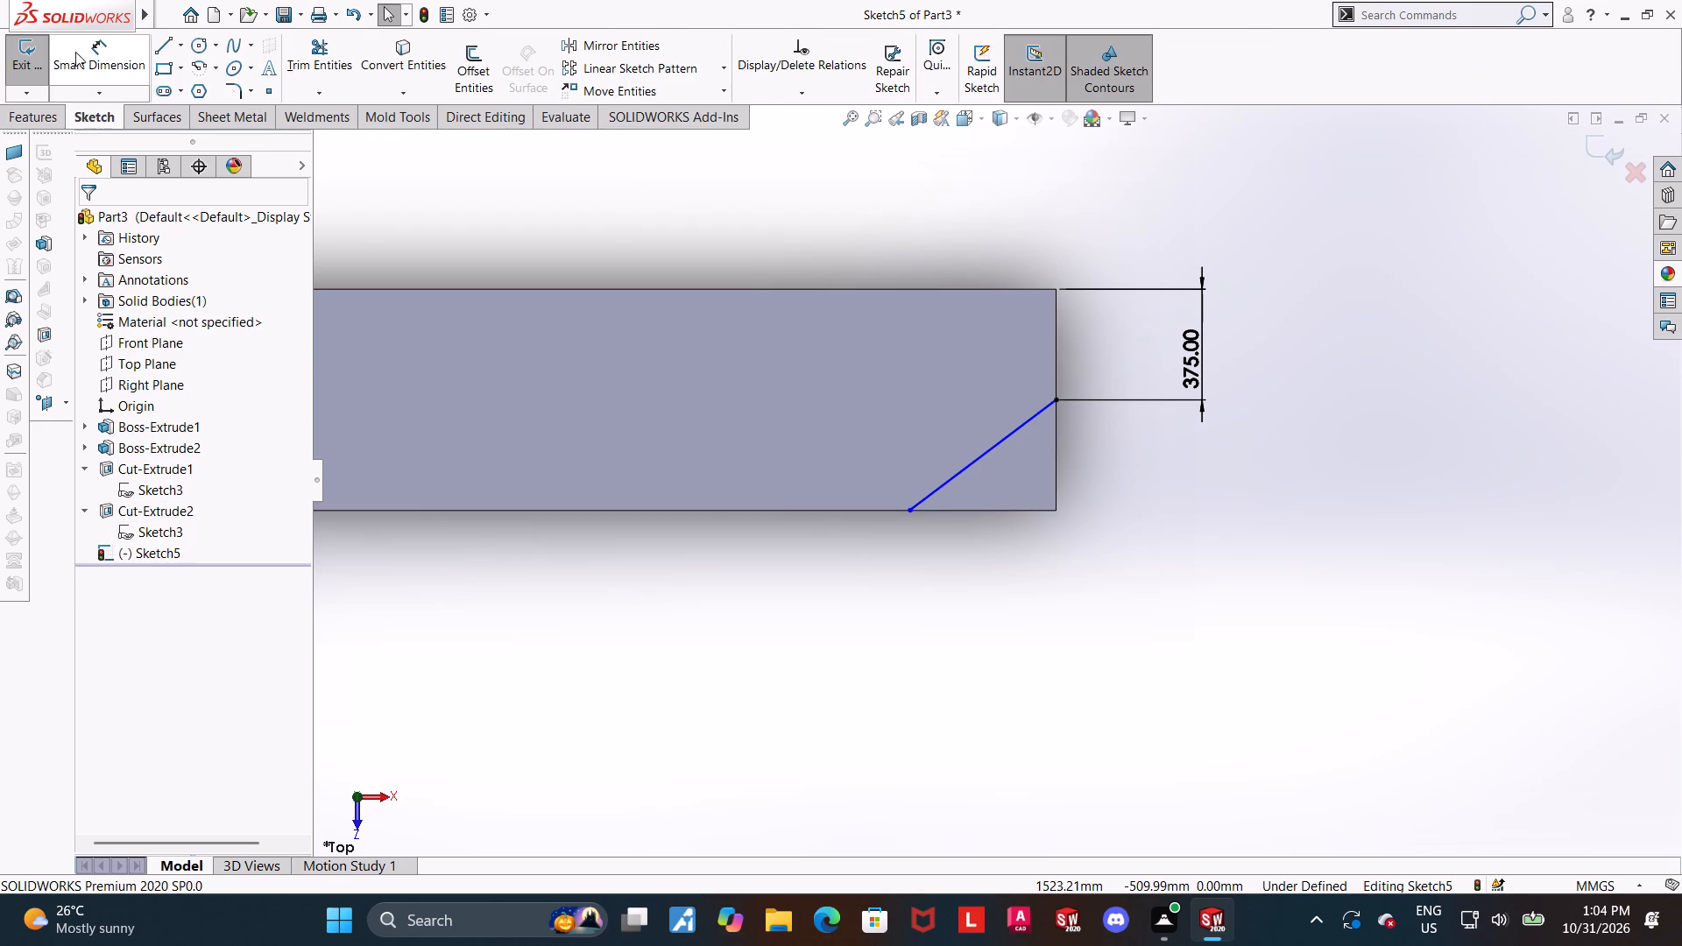
pyautogui.click(161, 46)
pyautogui.click(913, 511)
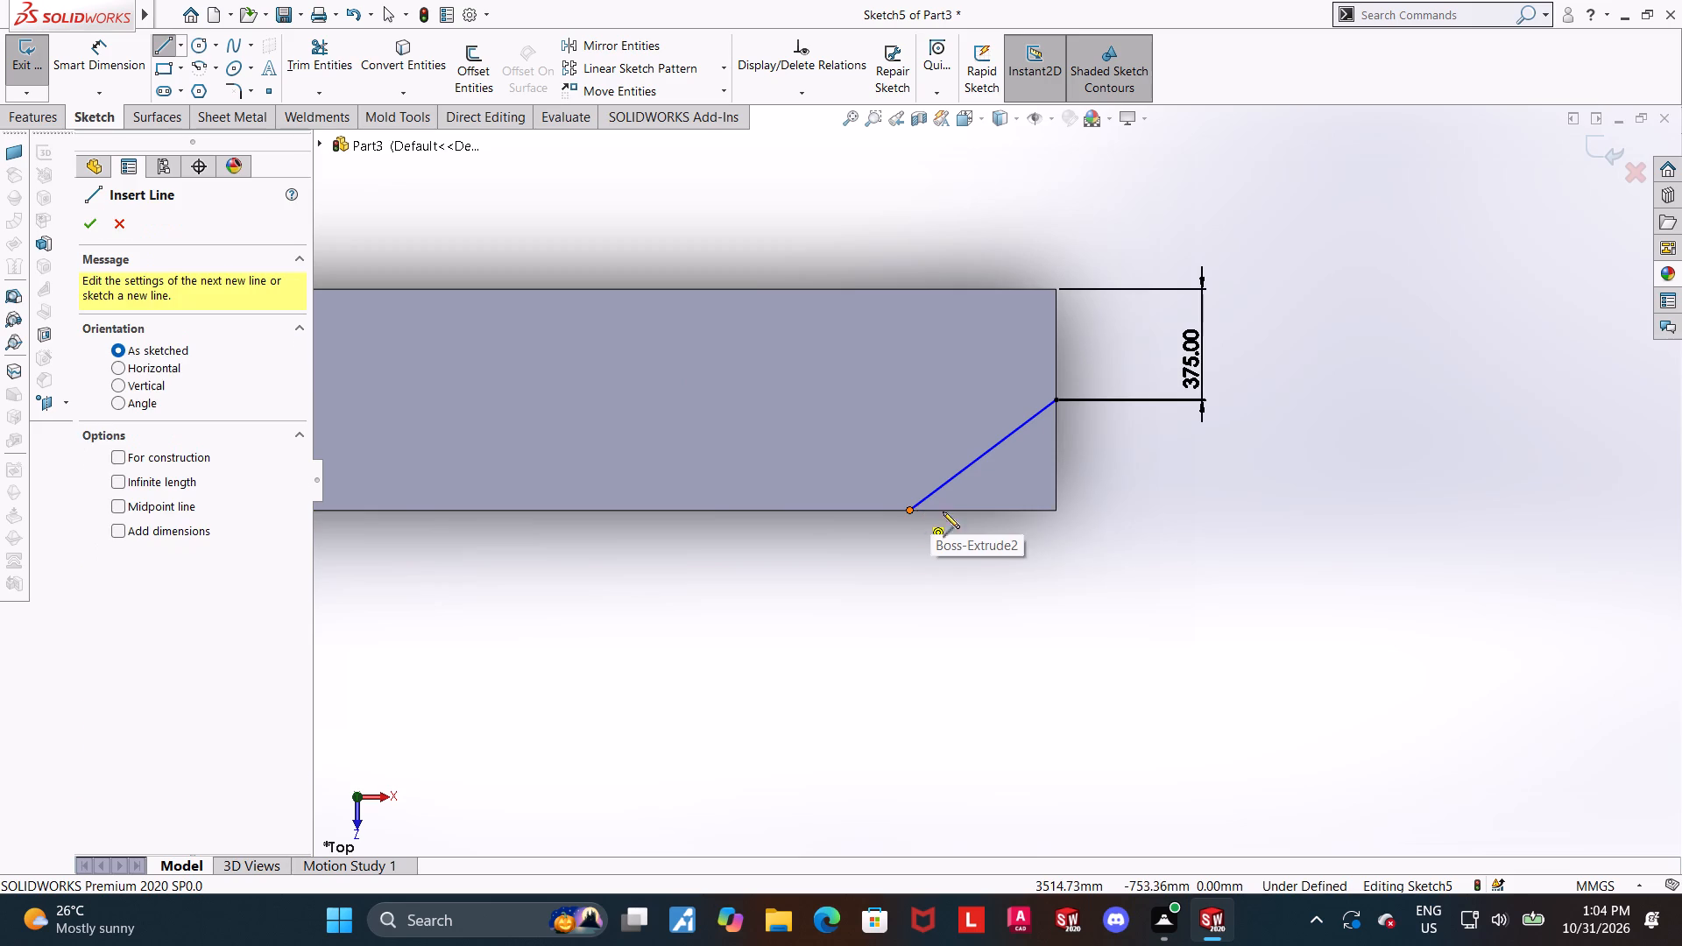
pyautogui.click(1059, 510)
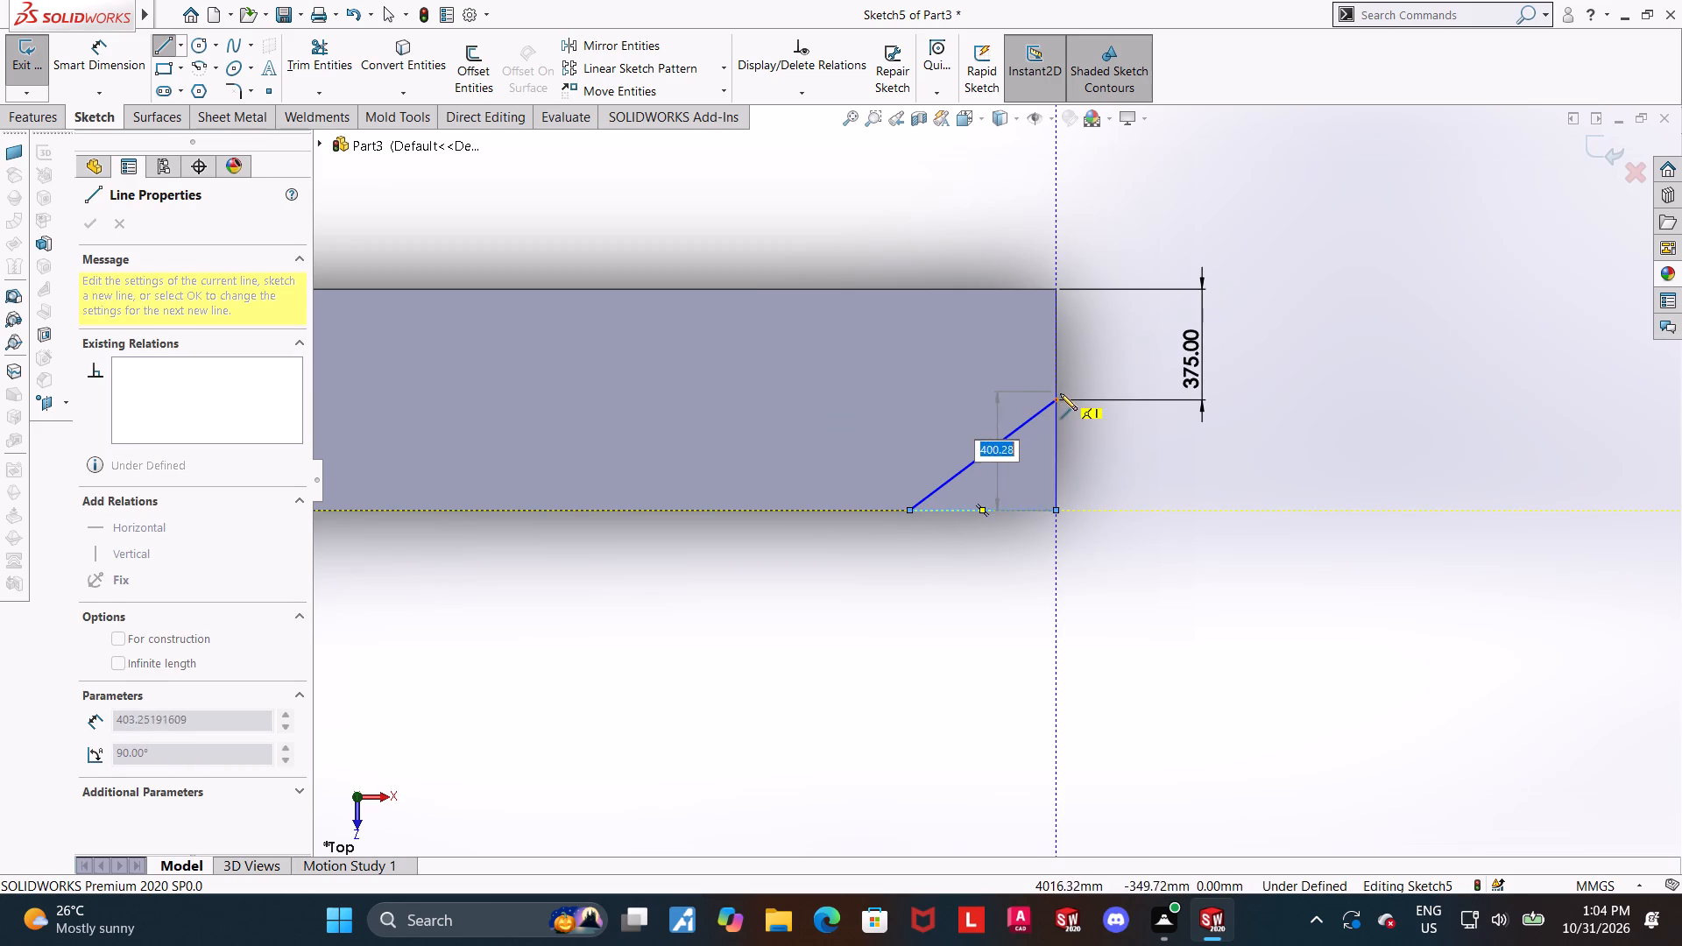
pyautogui.click(1058, 399)
pyautogui.press('Escape')
pyautogui.click(1155, 482)
pyautogui.press('Escape')
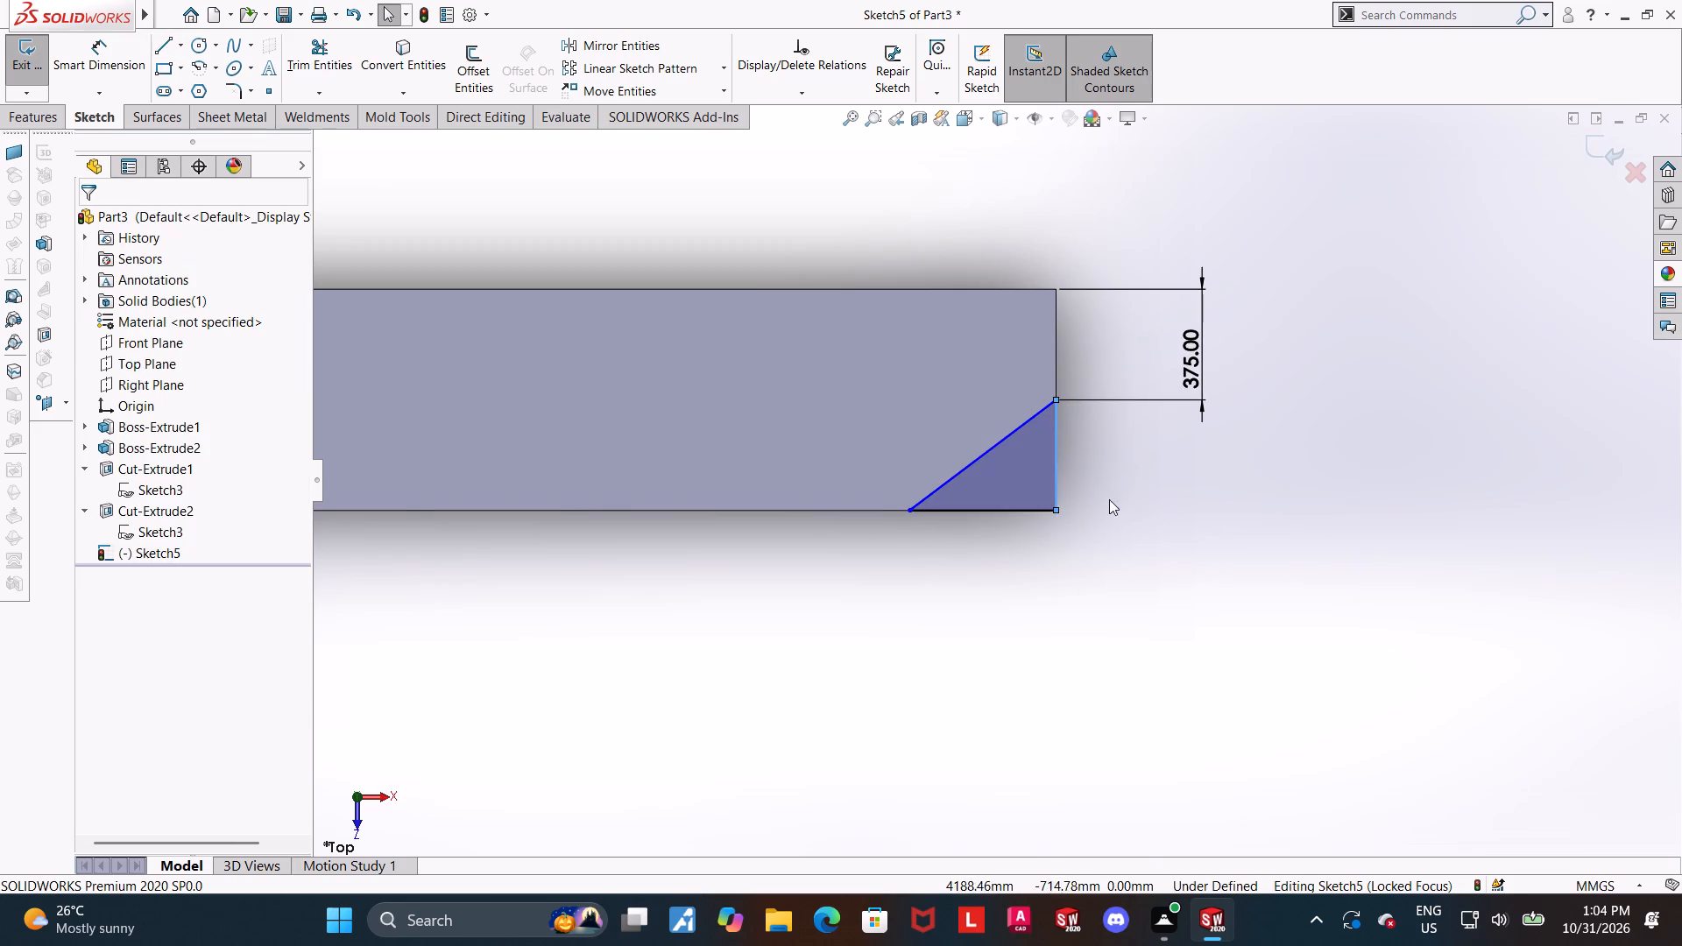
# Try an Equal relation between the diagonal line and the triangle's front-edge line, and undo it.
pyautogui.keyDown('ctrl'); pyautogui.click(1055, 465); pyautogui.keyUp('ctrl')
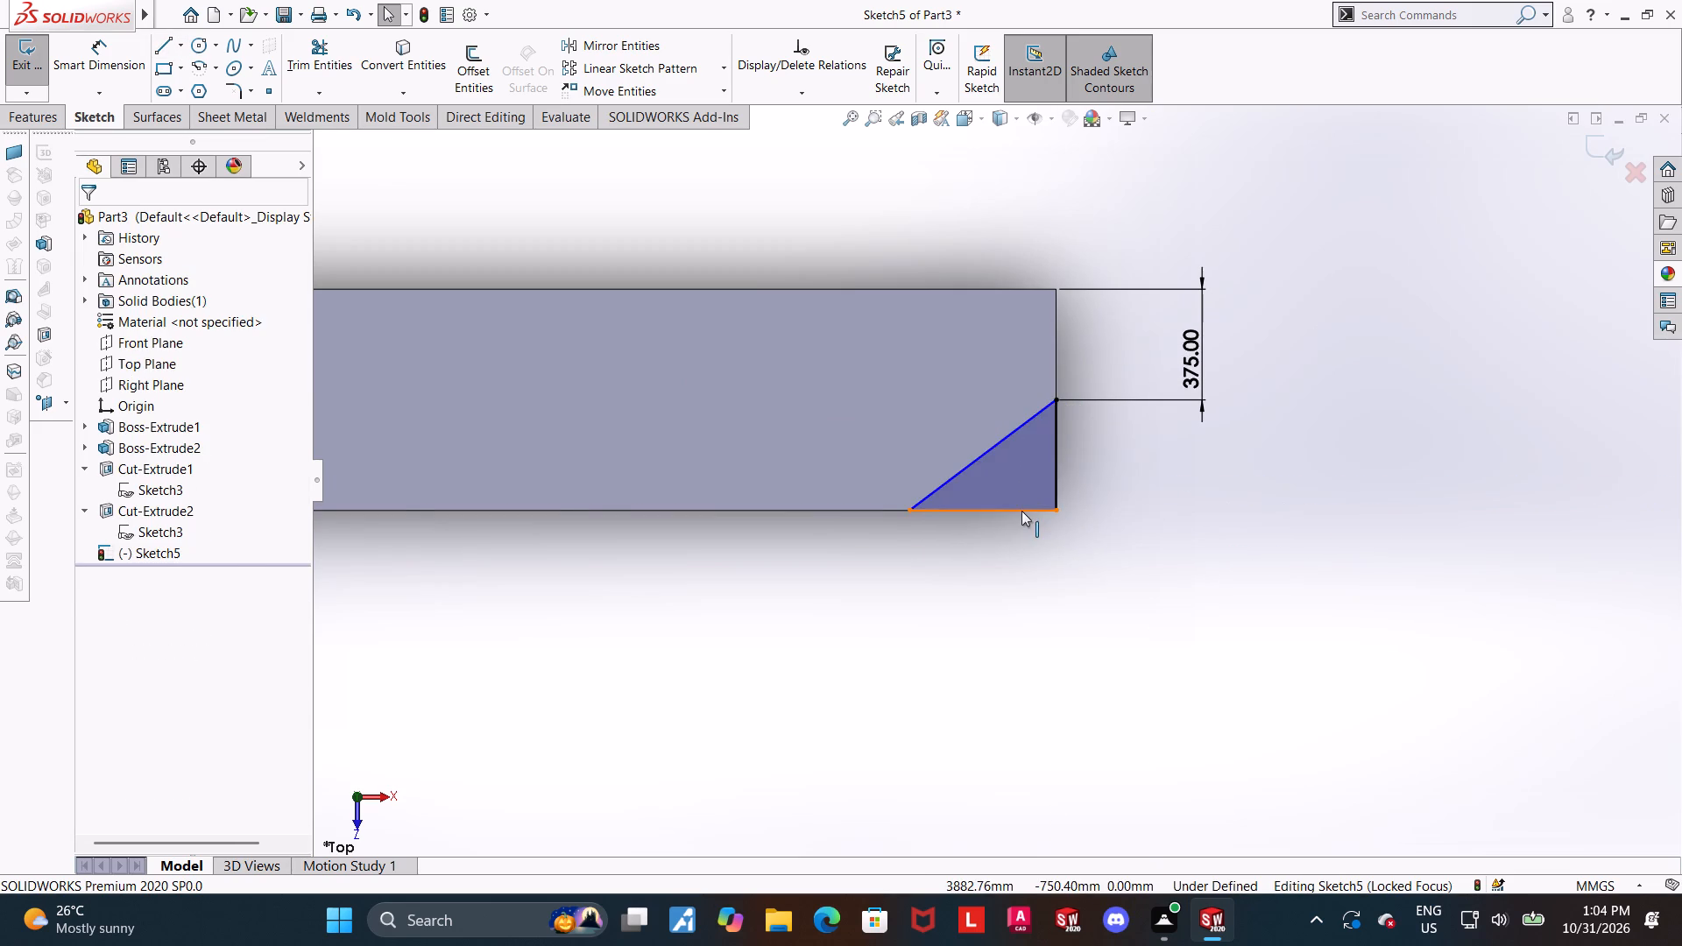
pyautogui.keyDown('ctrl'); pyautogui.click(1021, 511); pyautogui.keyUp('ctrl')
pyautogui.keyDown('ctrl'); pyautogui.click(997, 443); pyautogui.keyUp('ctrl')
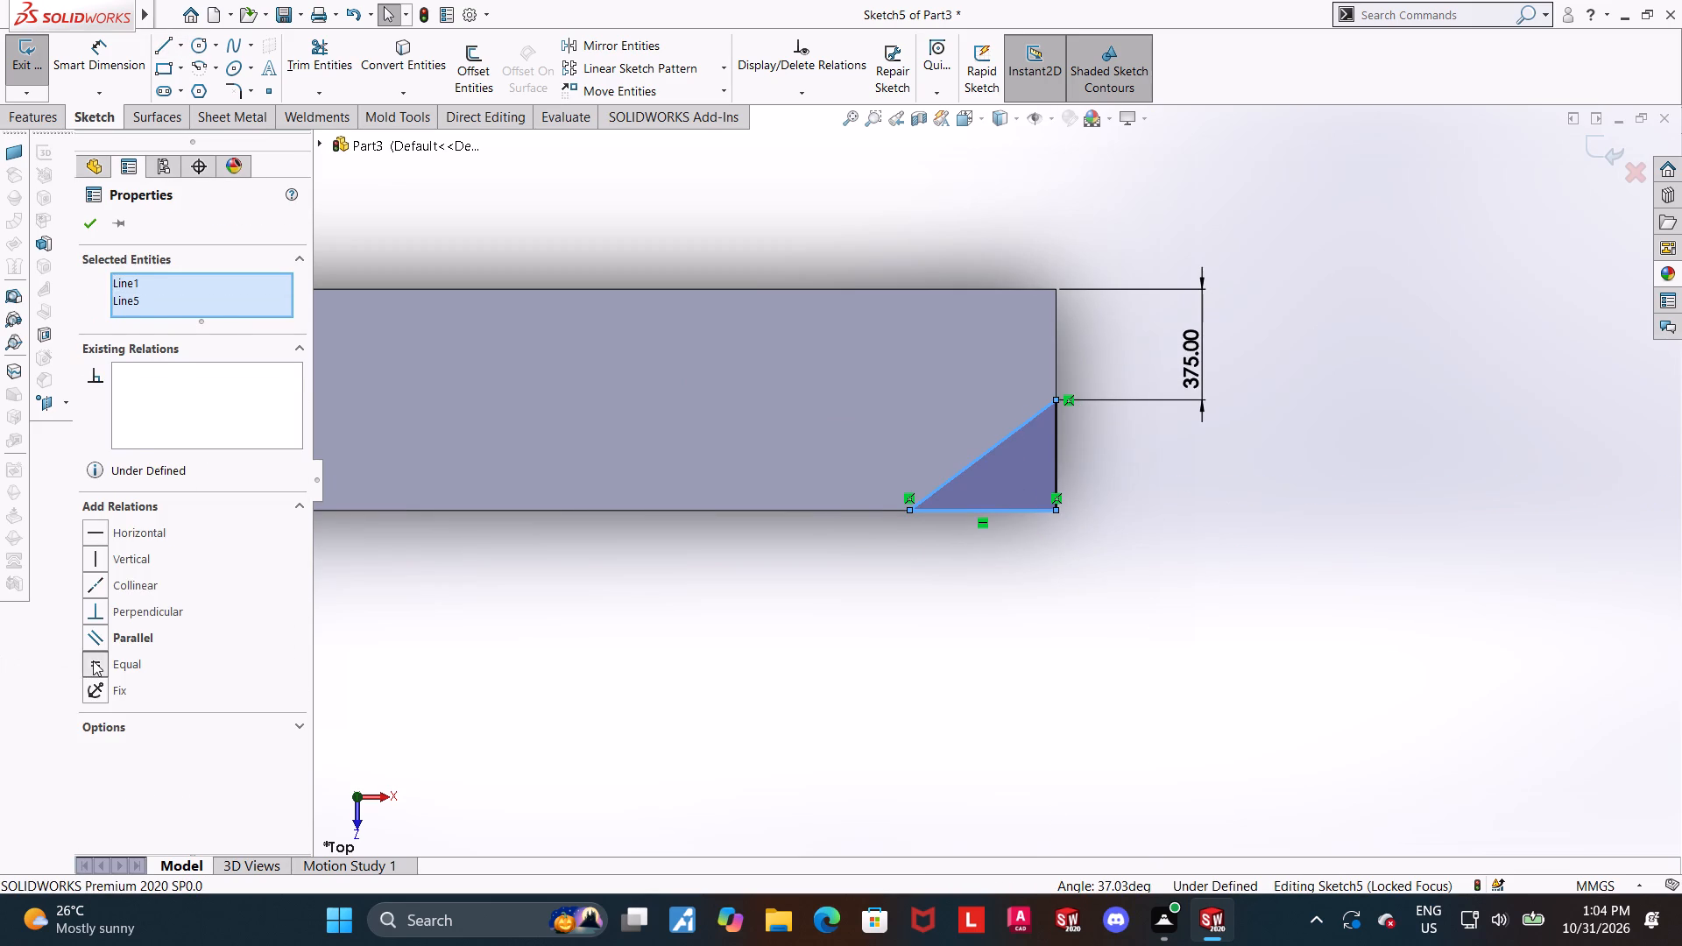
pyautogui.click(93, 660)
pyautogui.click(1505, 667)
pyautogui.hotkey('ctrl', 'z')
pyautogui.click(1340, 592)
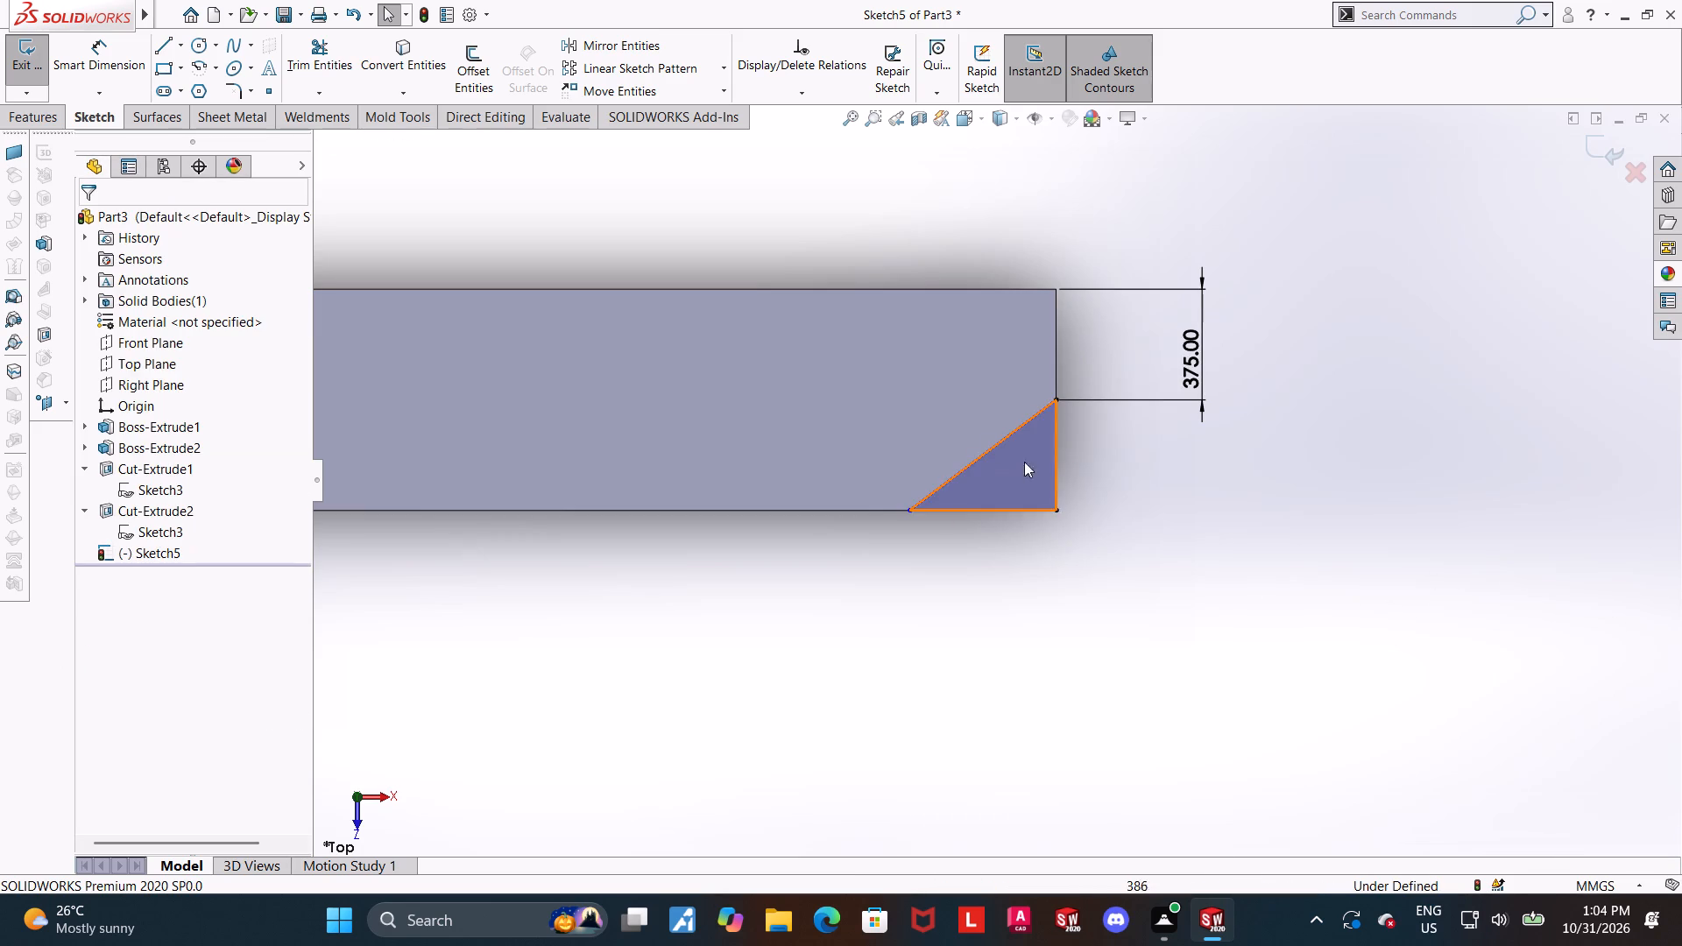
# Make the triangle's front-edge and end-edge lines equal in length and exit the sketch.
pyautogui.click(1020, 514)
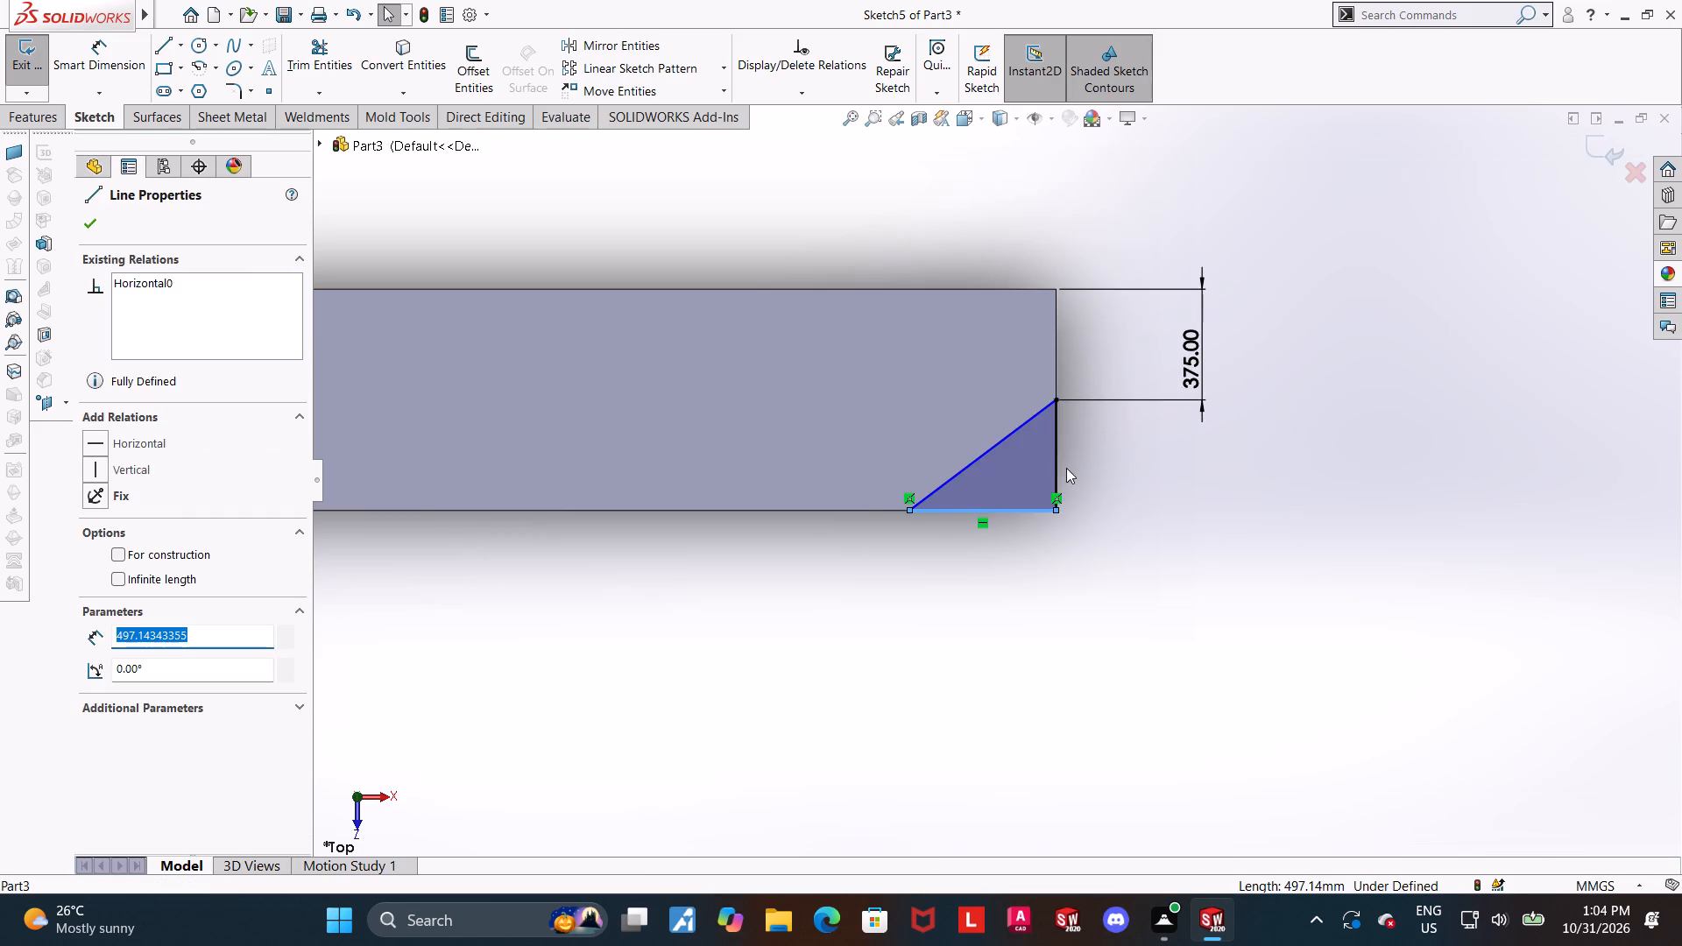
pyautogui.keyDown('ctrl'); pyautogui.click(1056, 465); pyautogui.keyUp('ctrl')
pyautogui.click(93, 667)
pyautogui.click(1258, 597)
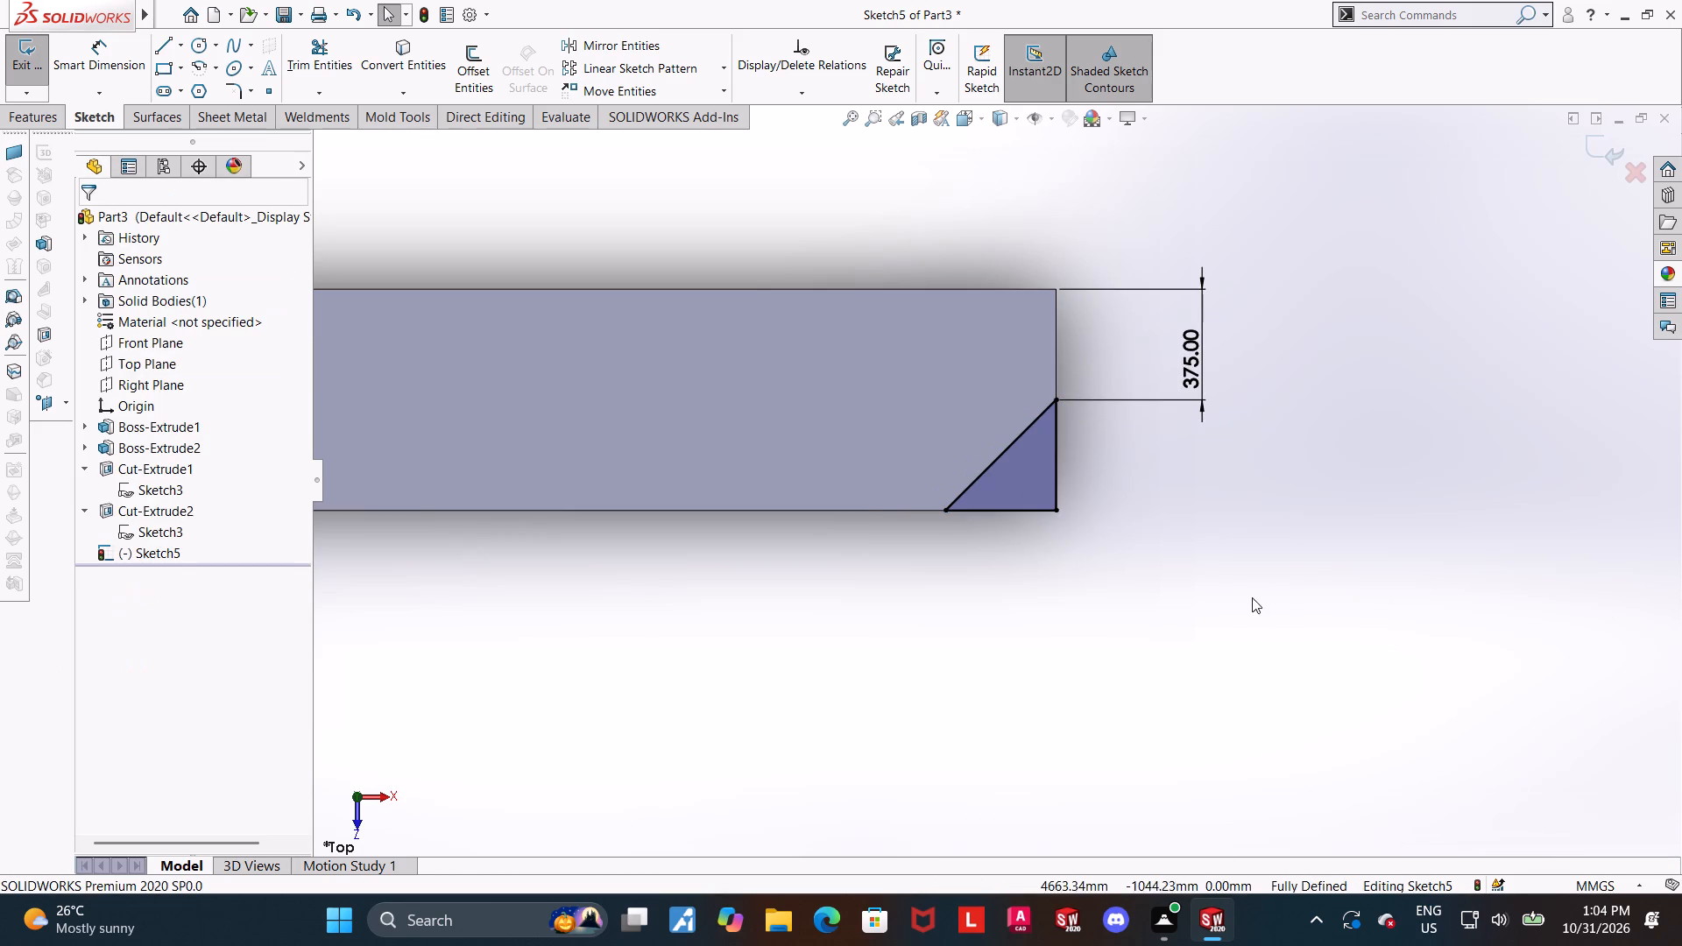
pyautogui.click(1594, 151)
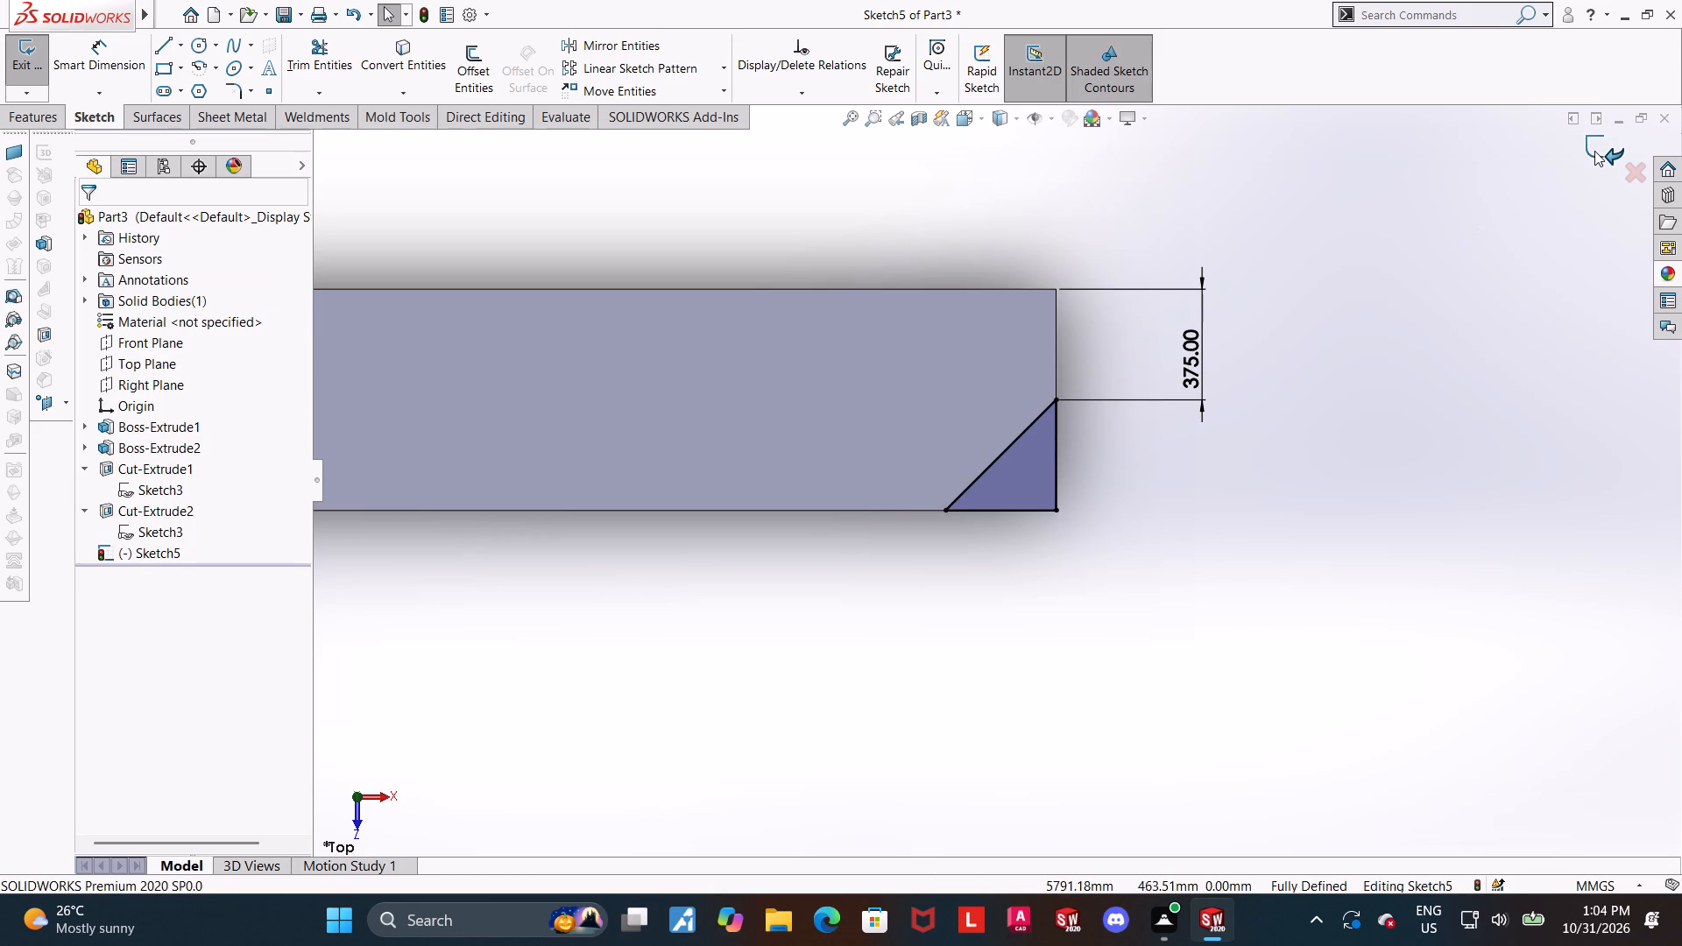
# Cut-extrude the corner triangle Through All to bevel the arm's free-end corners.
pyautogui.scroll(1, 1423, 561)
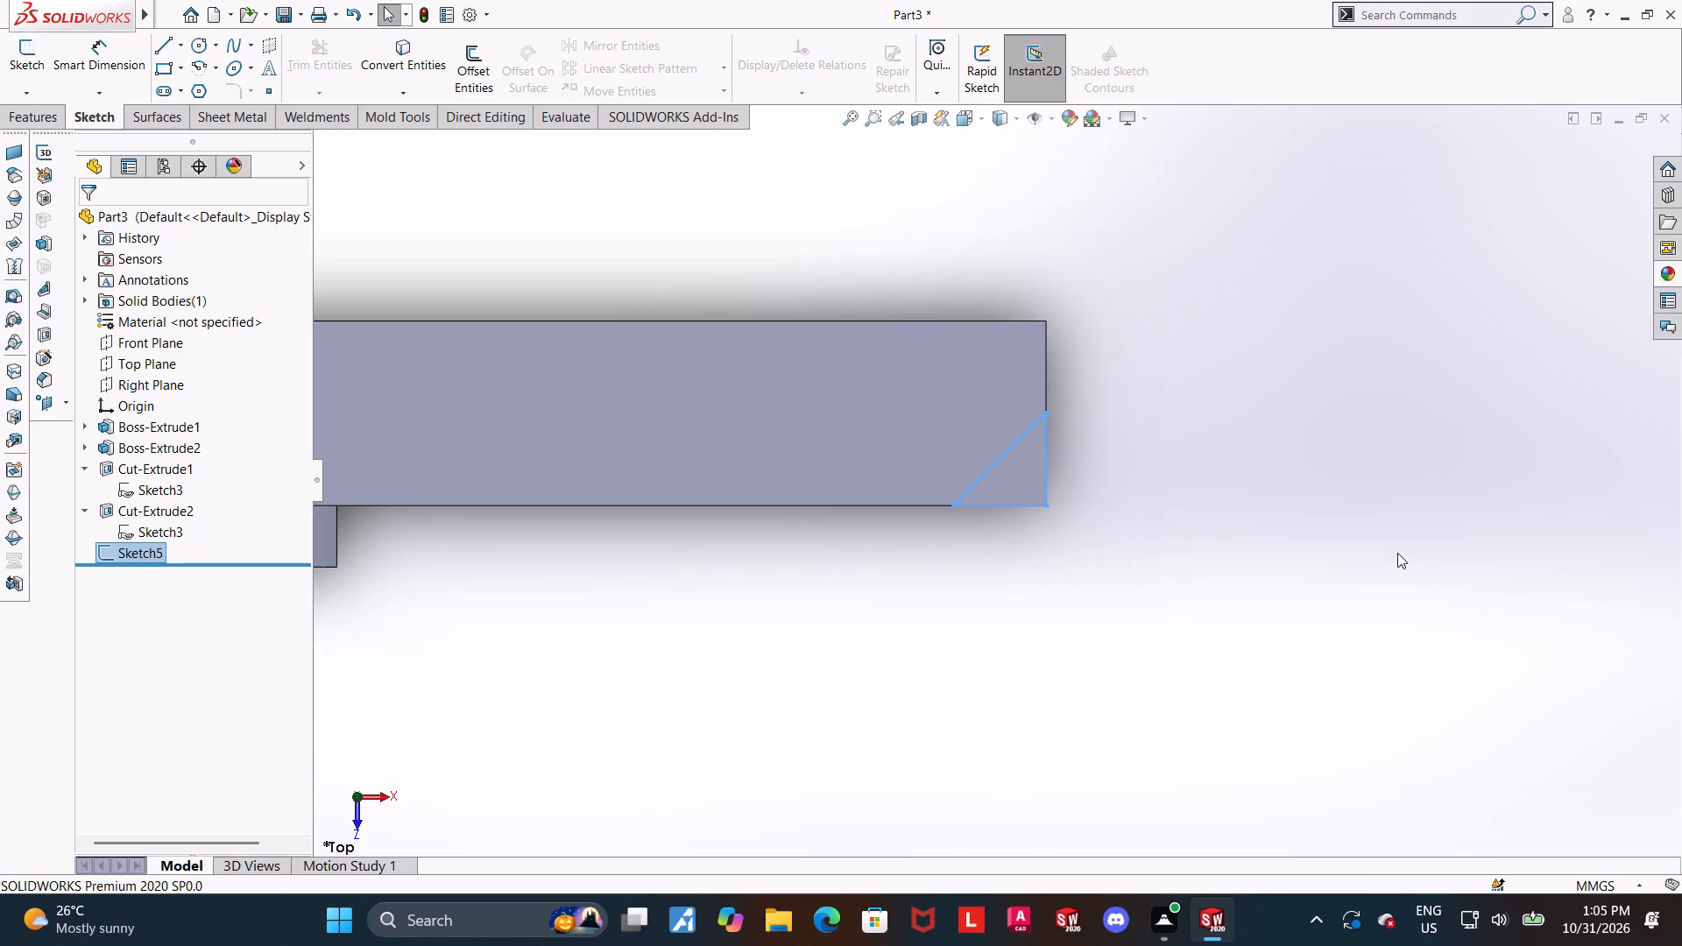
pyautogui.scroll(2, 1191, 616)
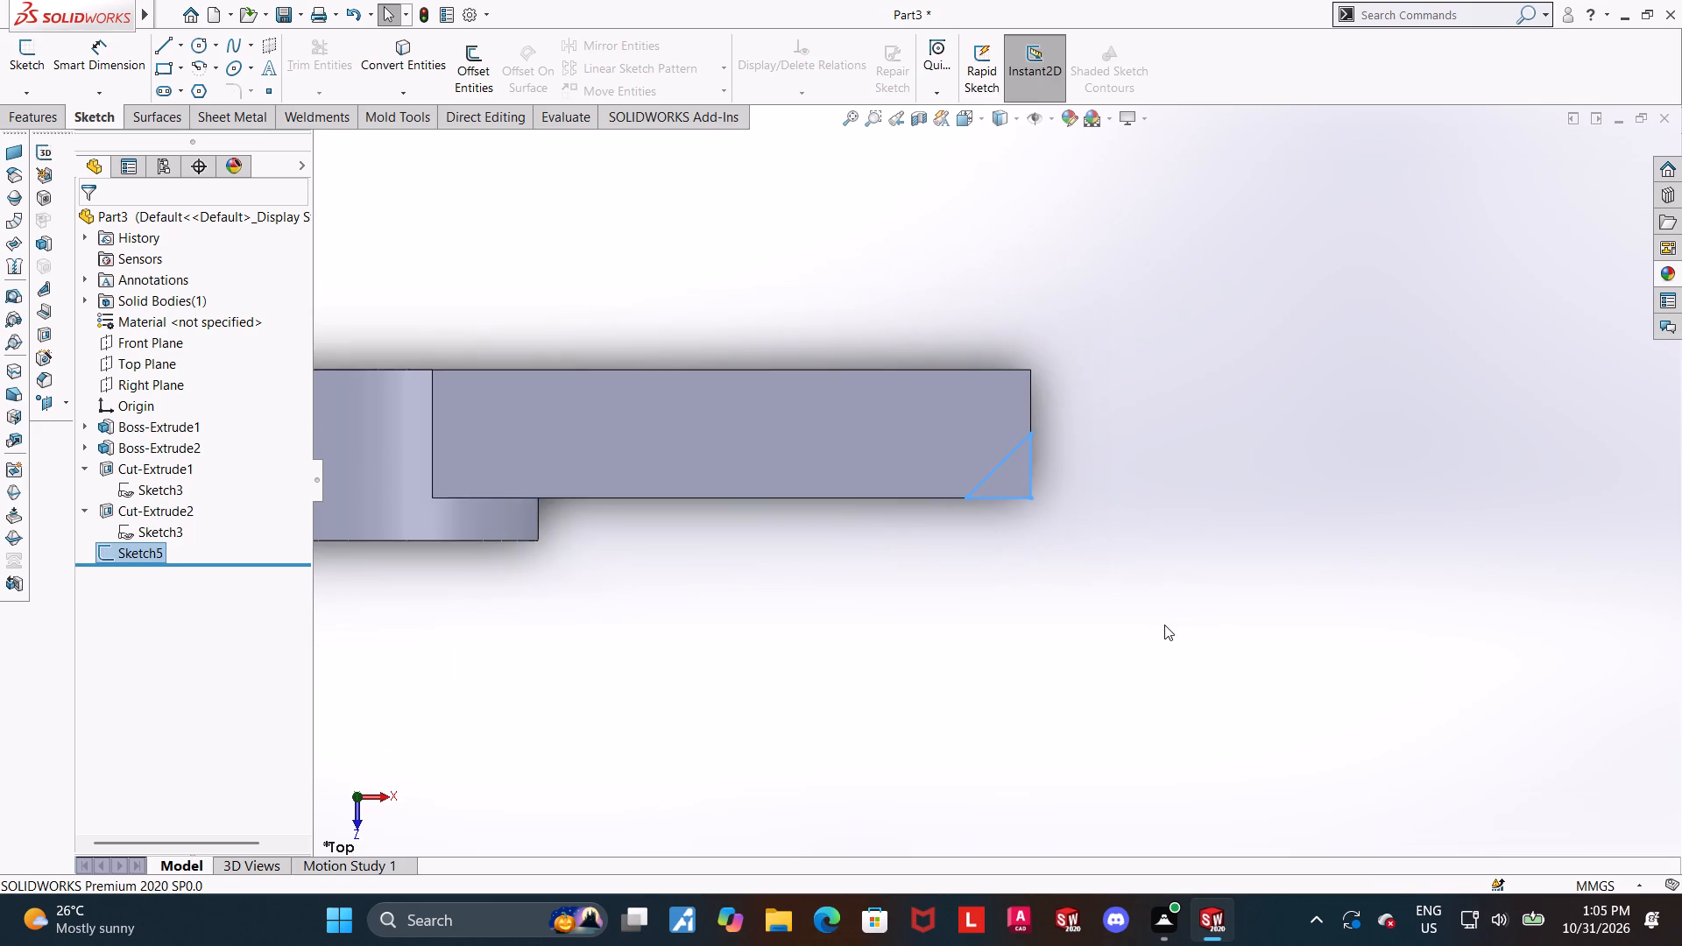
pyautogui.scroll(-1, 1083, 468)
pyautogui.moveTo(1095, 577); pyautogui.dragTo(1085, 375, button='middle')
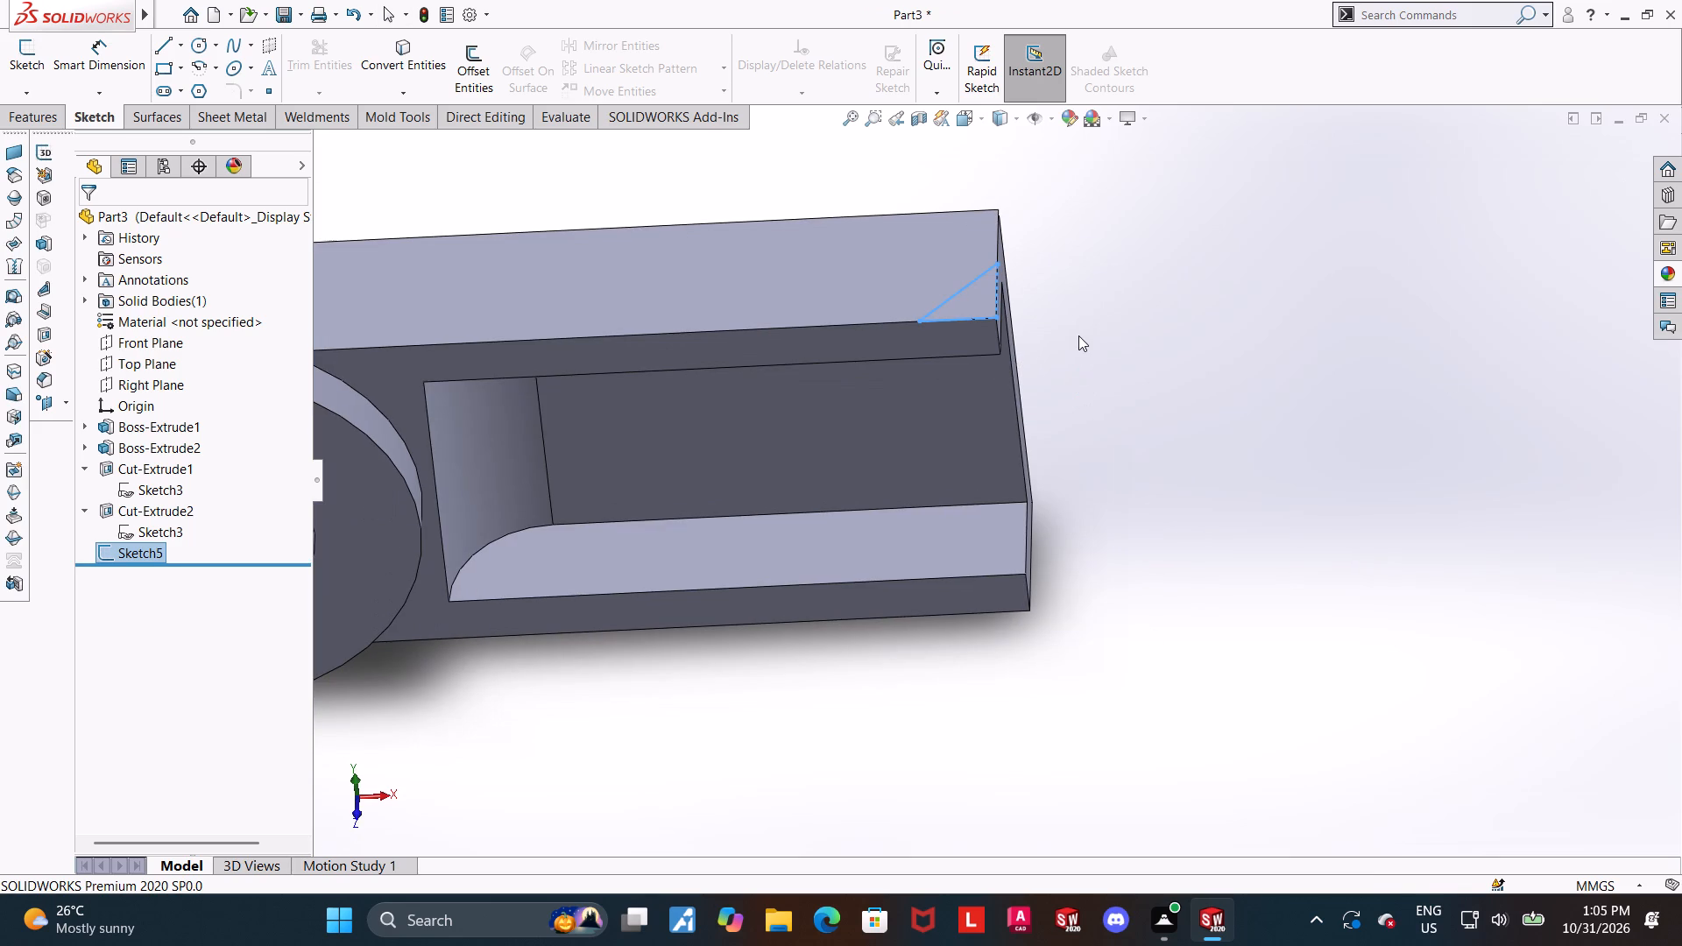
pyautogui.middleClick(1050, 361)
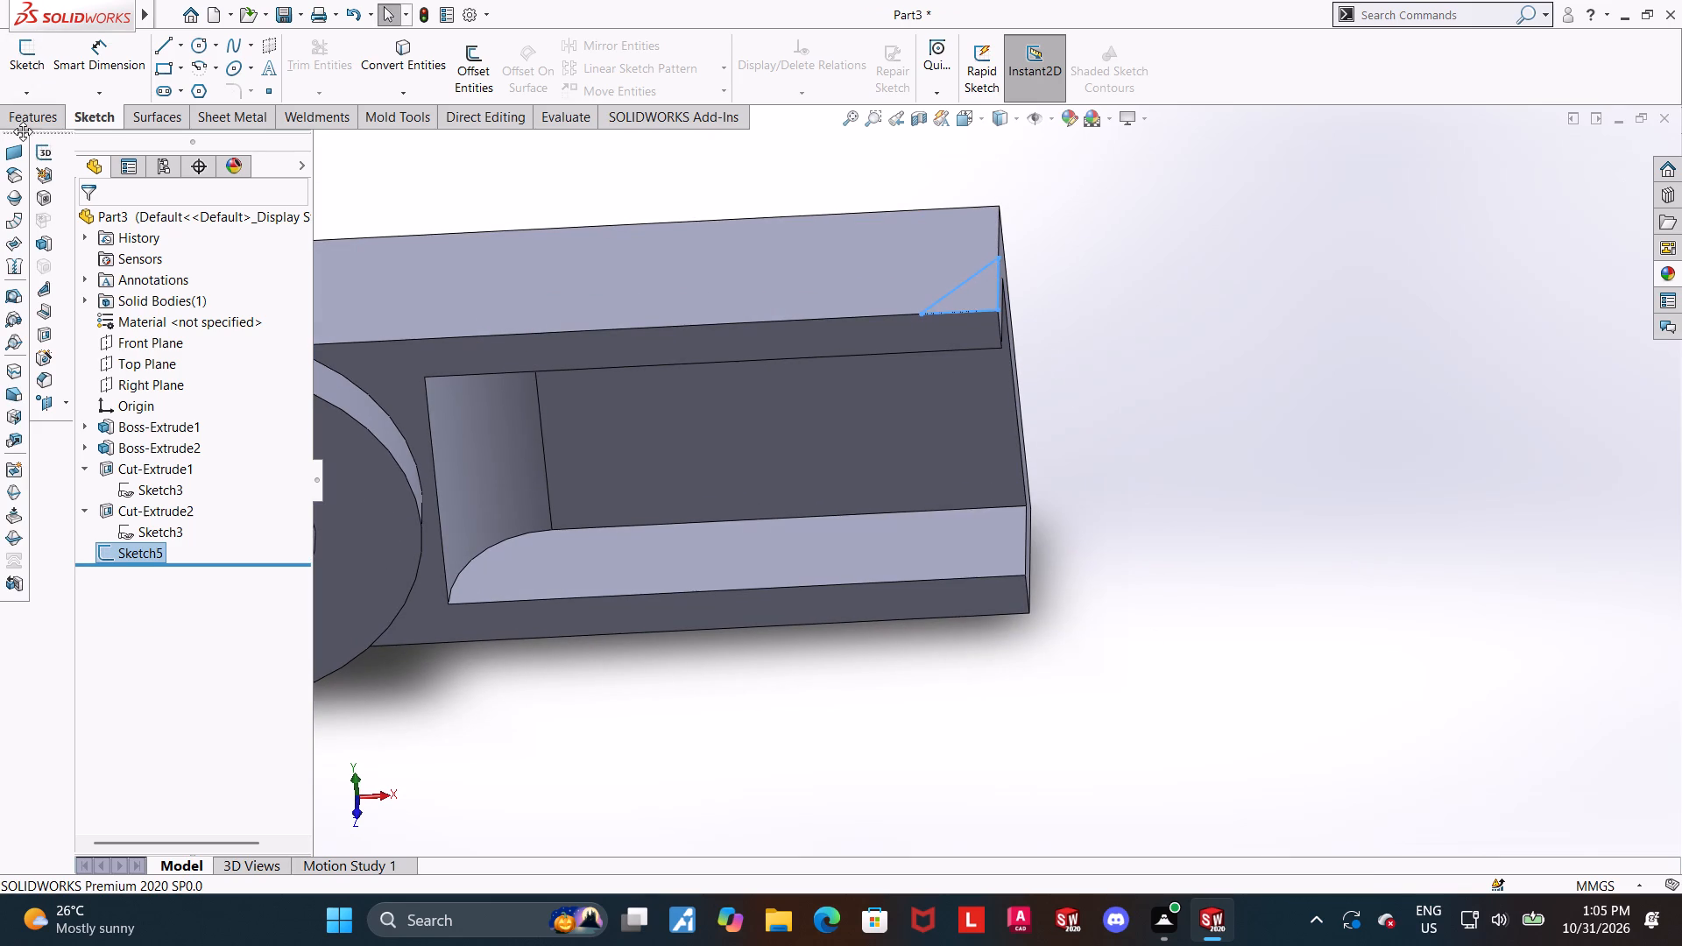
pyautogui.doubleClick(23, 131)
pyautogui.click(291, 86)
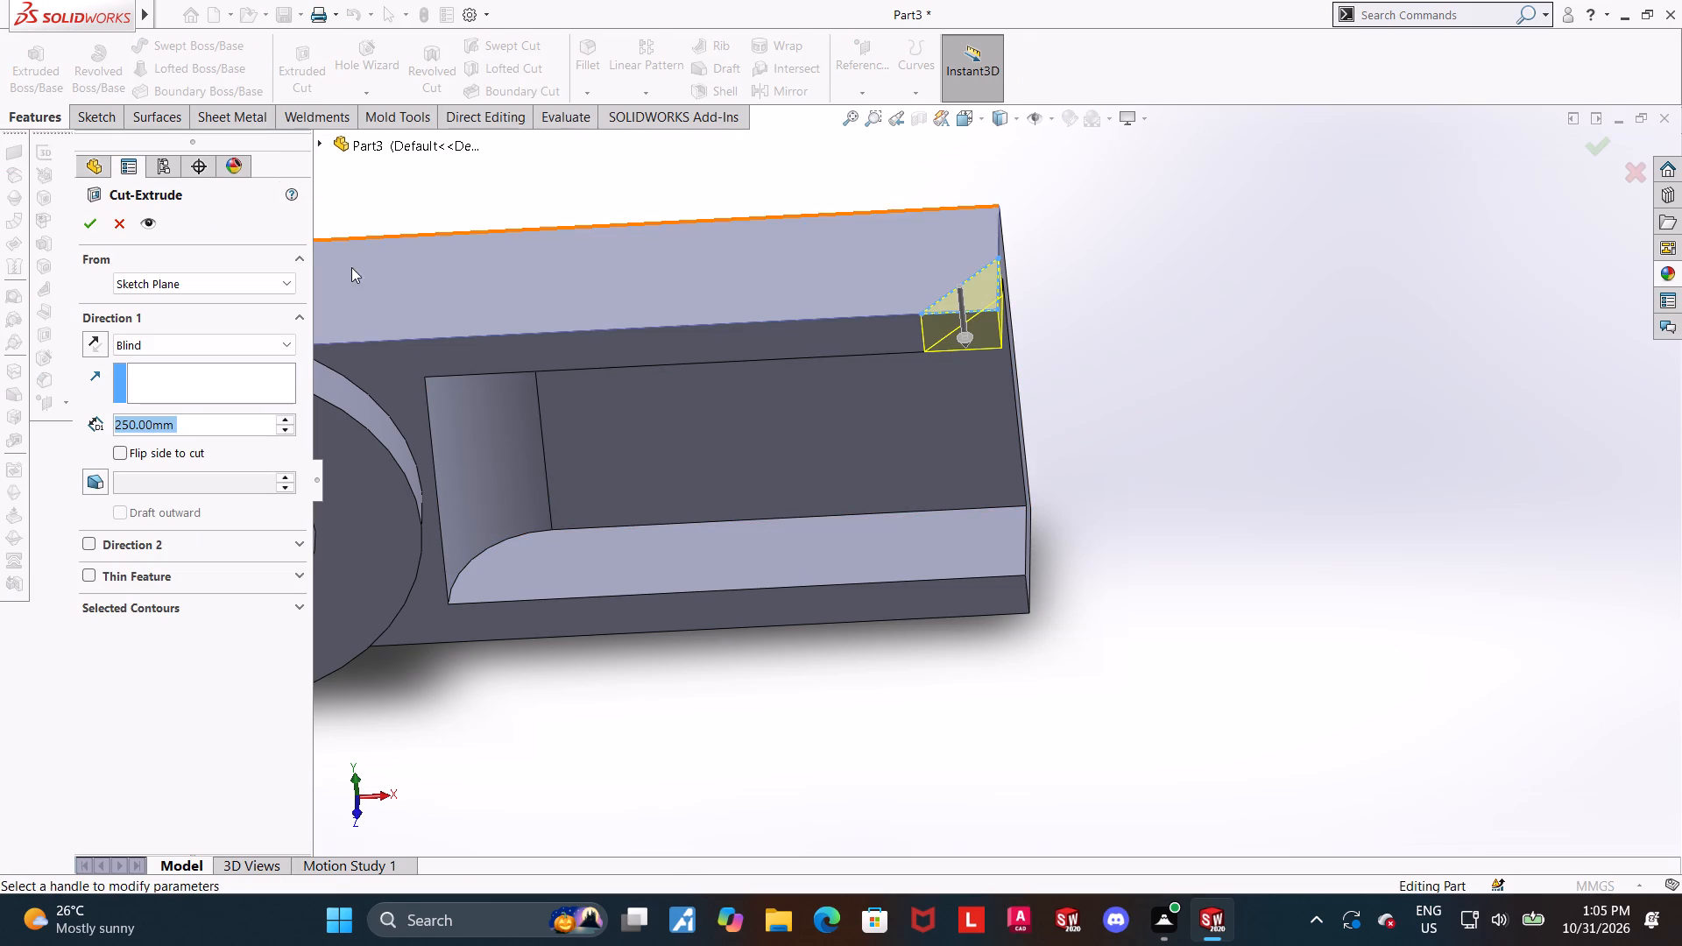
pyautogui.click(142, 342)
pyautogui.click(152, 374)
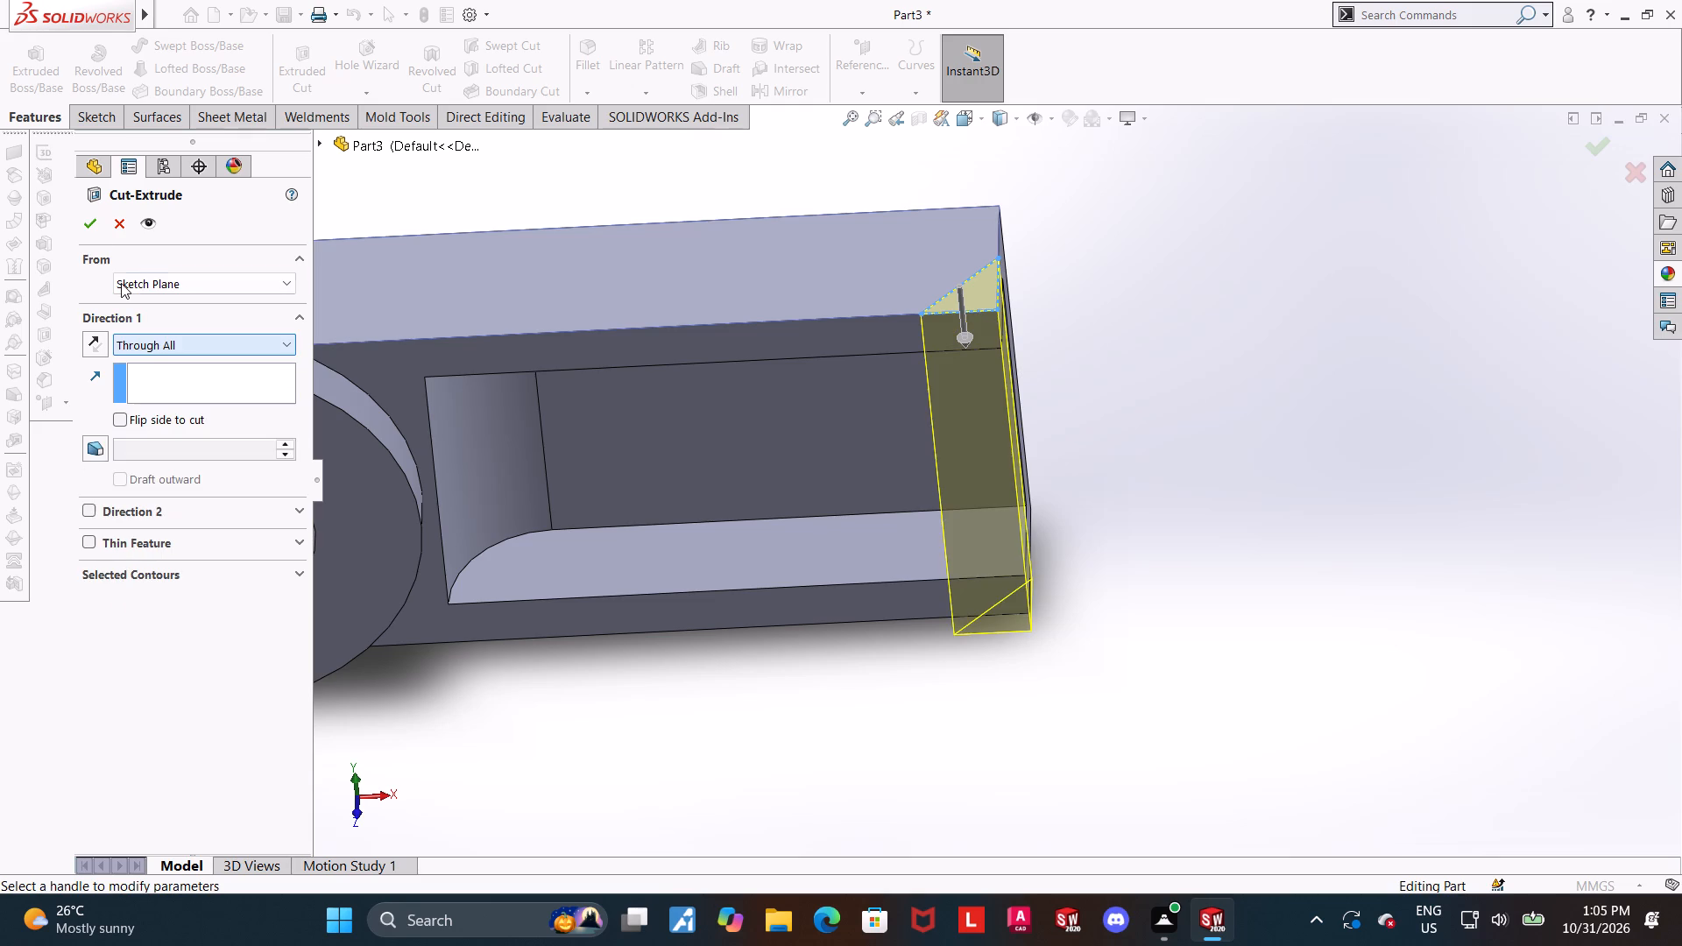
pyautogui.click(95, 224)
pyautogui.click(1111, 470)
# Start a new sketch on the flat floor face of the arm's pocket.
pyautogui.moveTo(1093, 448); pyautogui.dragTo(1013, 479, button='middle')
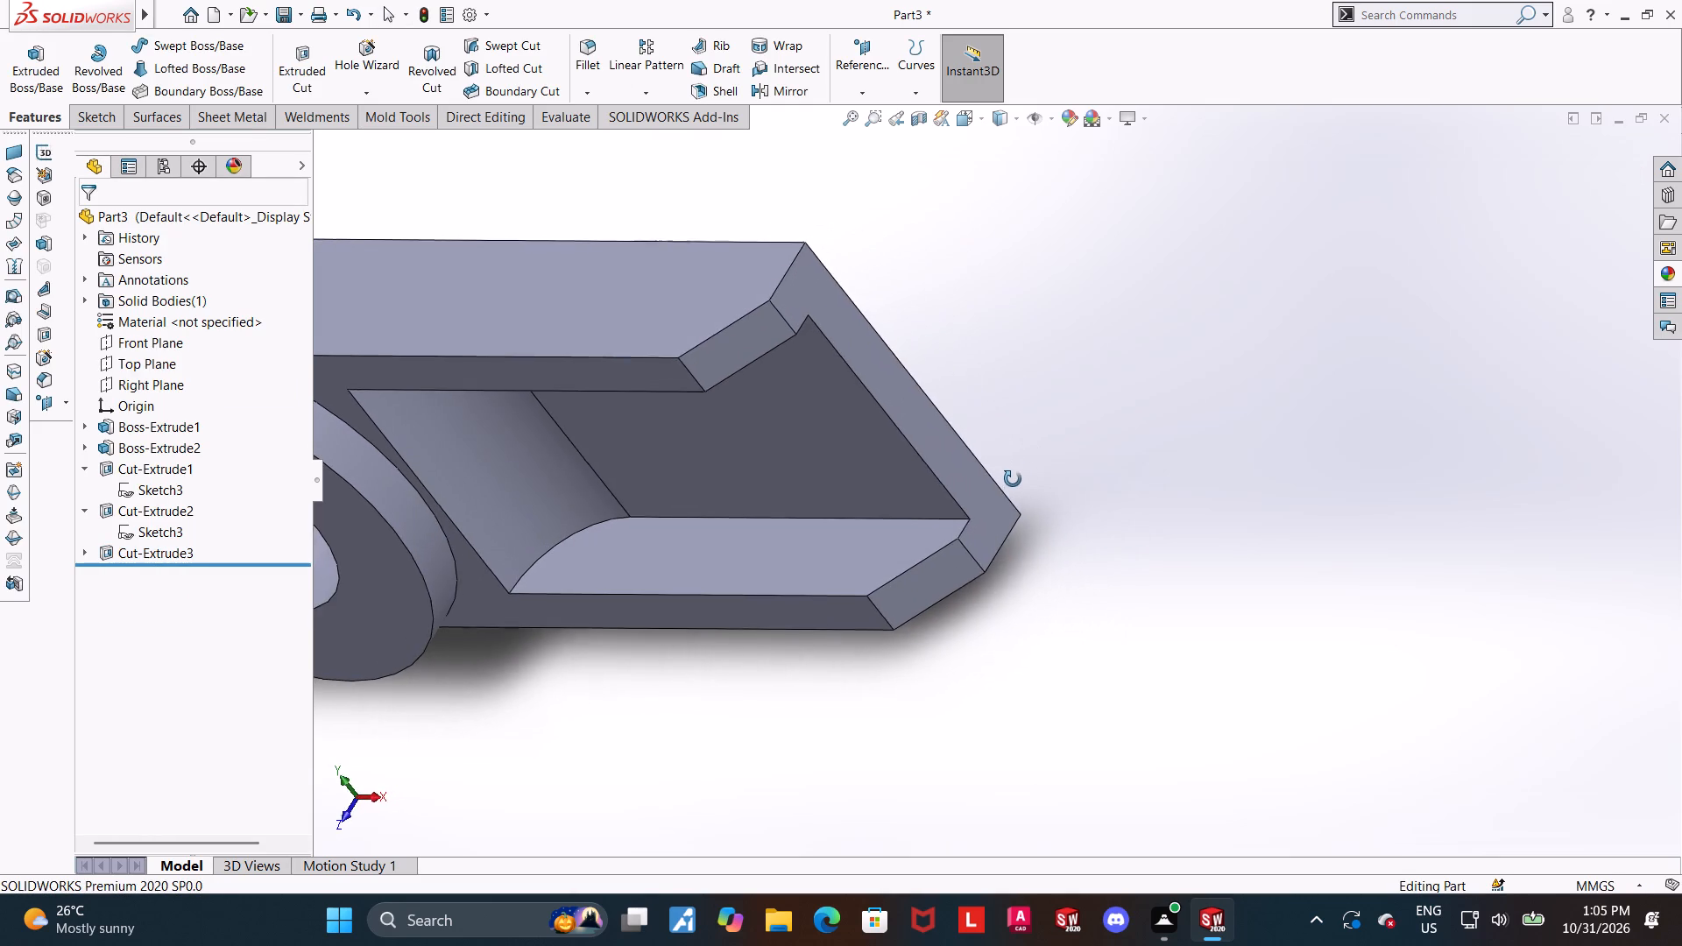
pyautogui.moveTo(1013, 479); pyautogui.dragTo(1066, 500, button='middle')
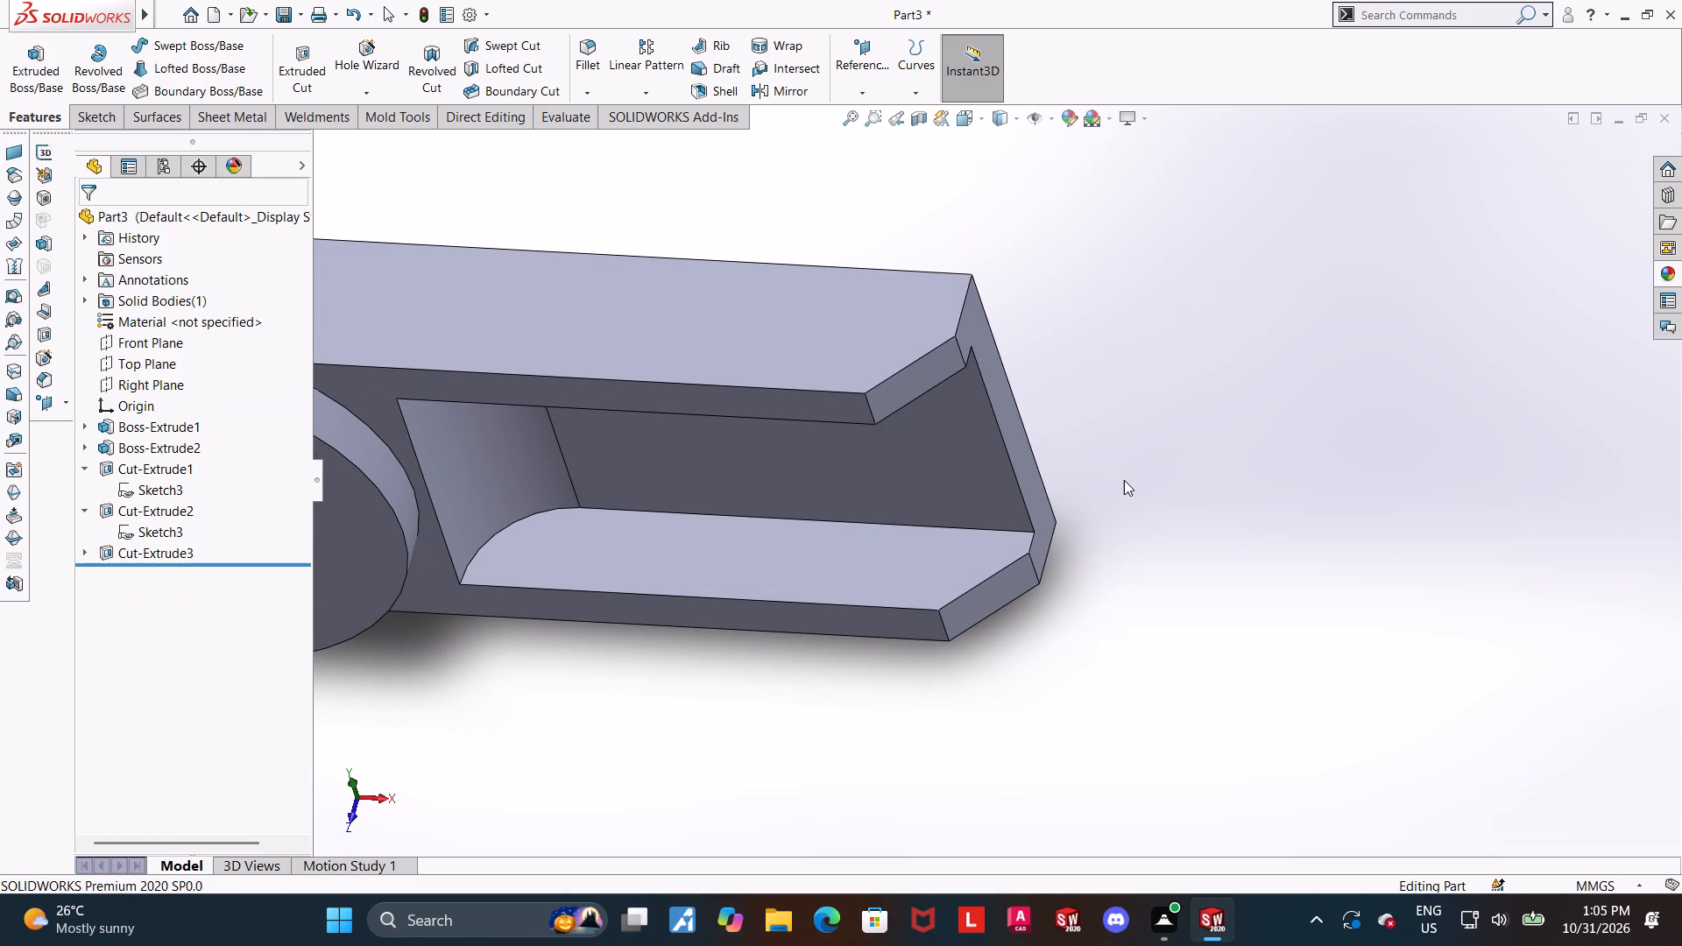
pyautogui.hotkey('ctrl', '7')
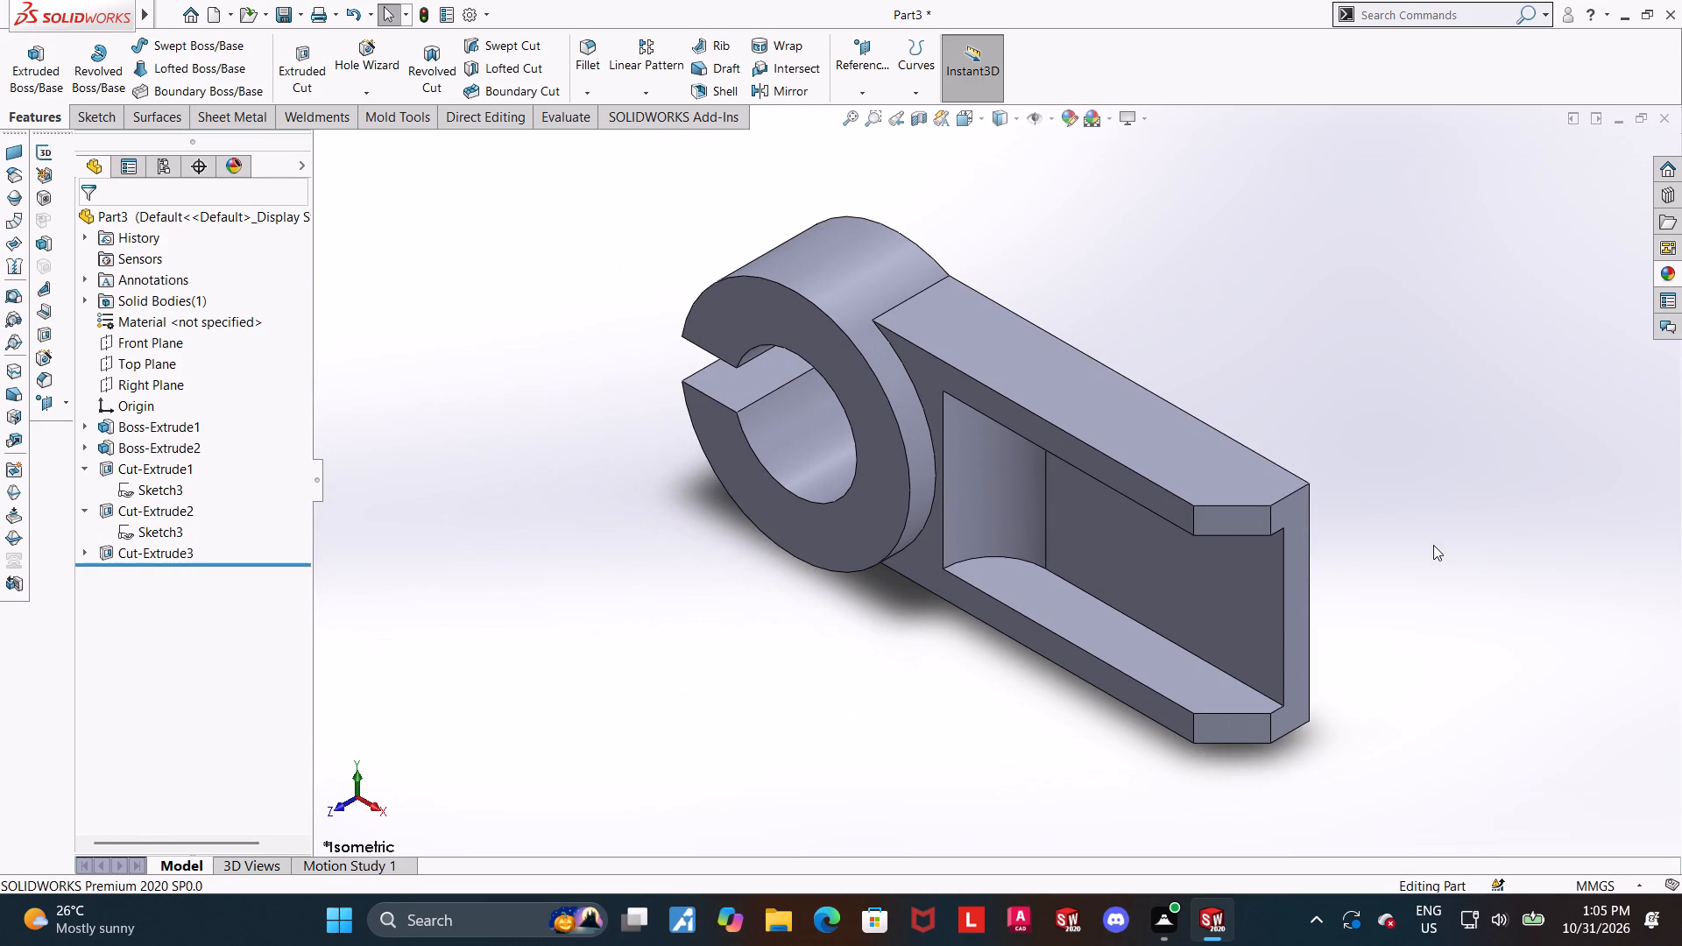
pyautogui.scroll(-1, 1433, 545)
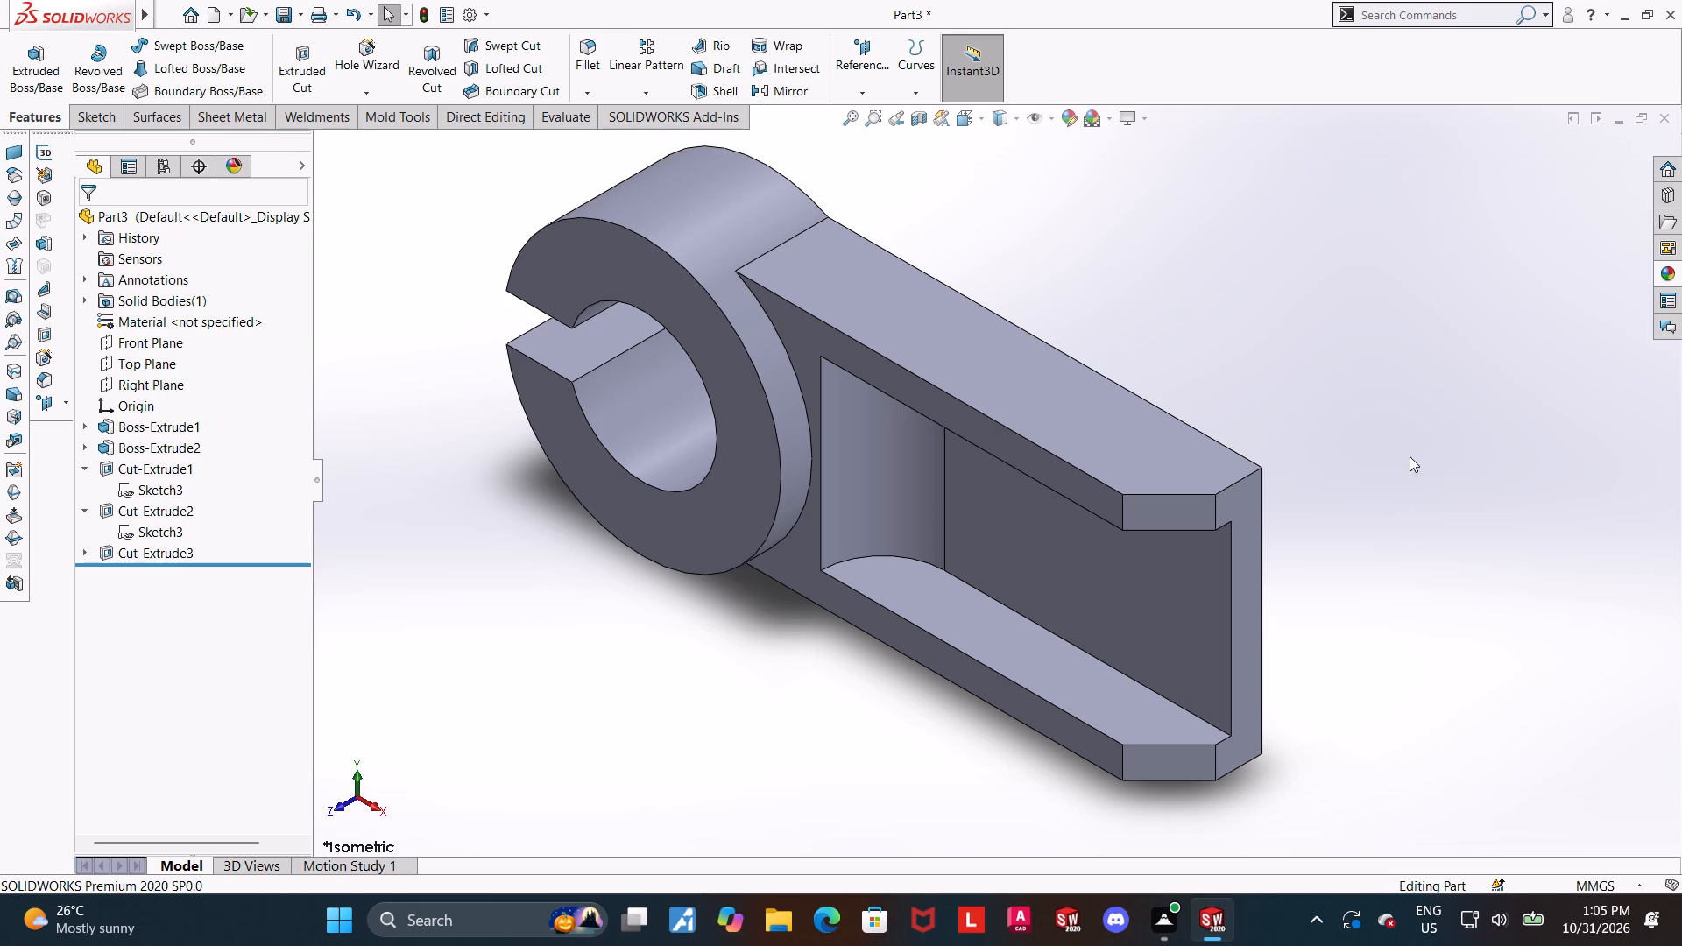
pyautogui.moveTo(1390, 434); pyautogui.dragTo(1430, 340, button='middle')
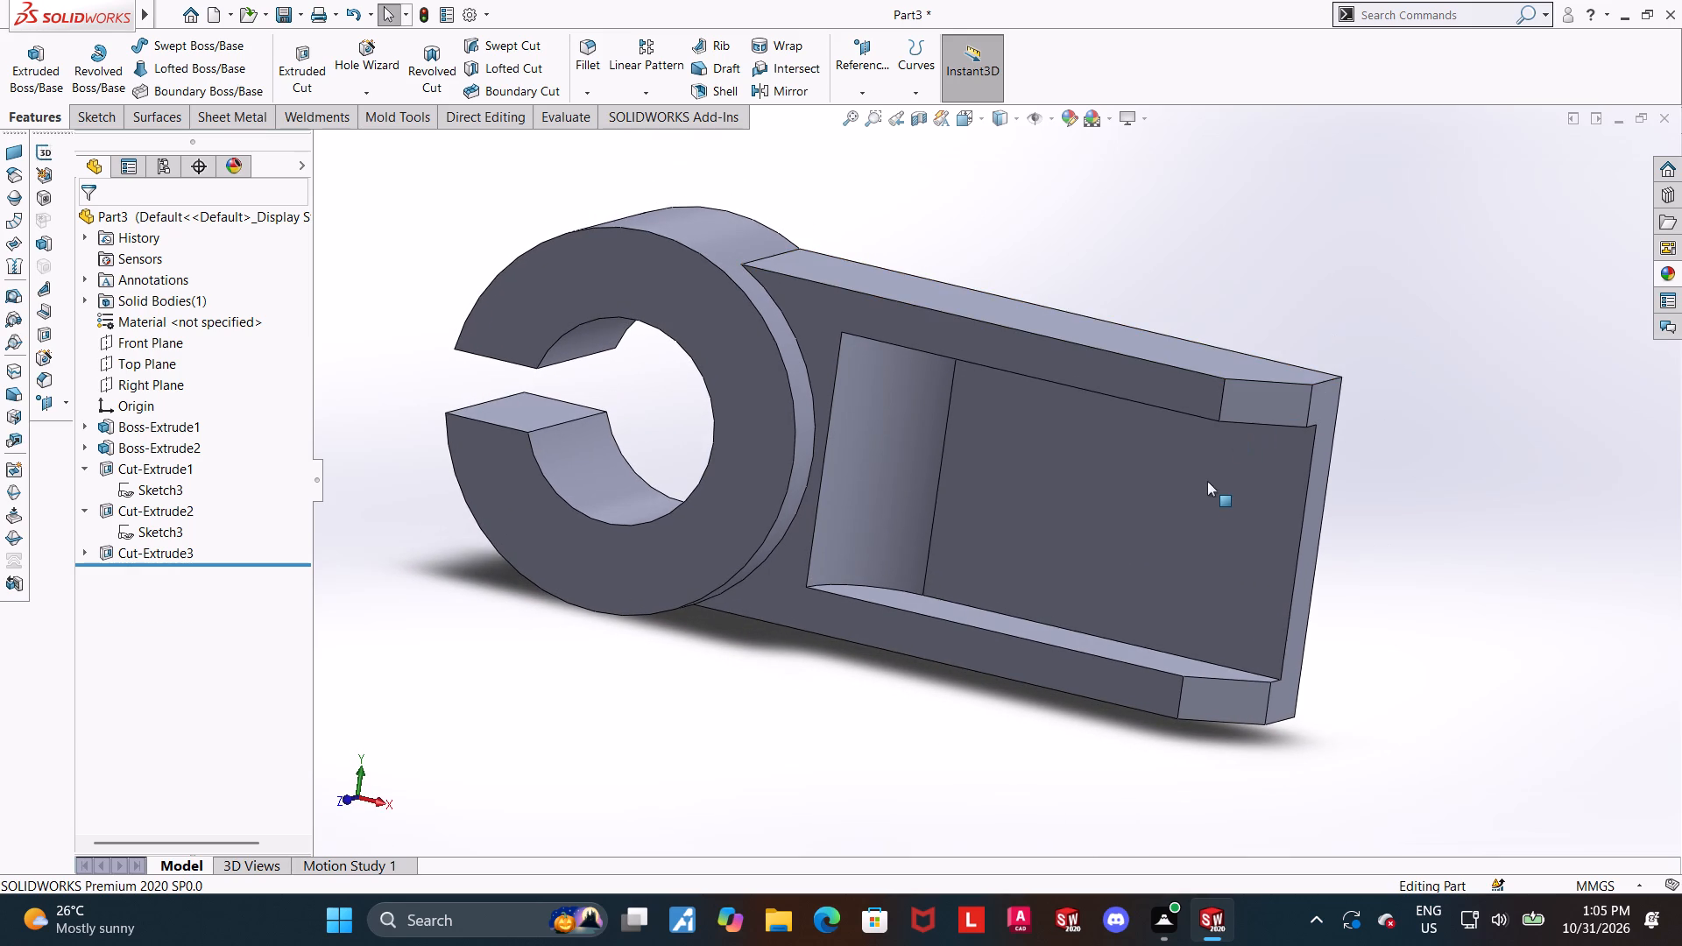
pyautogui.click(1207, 486)
pyautogui.click(1296, 444)
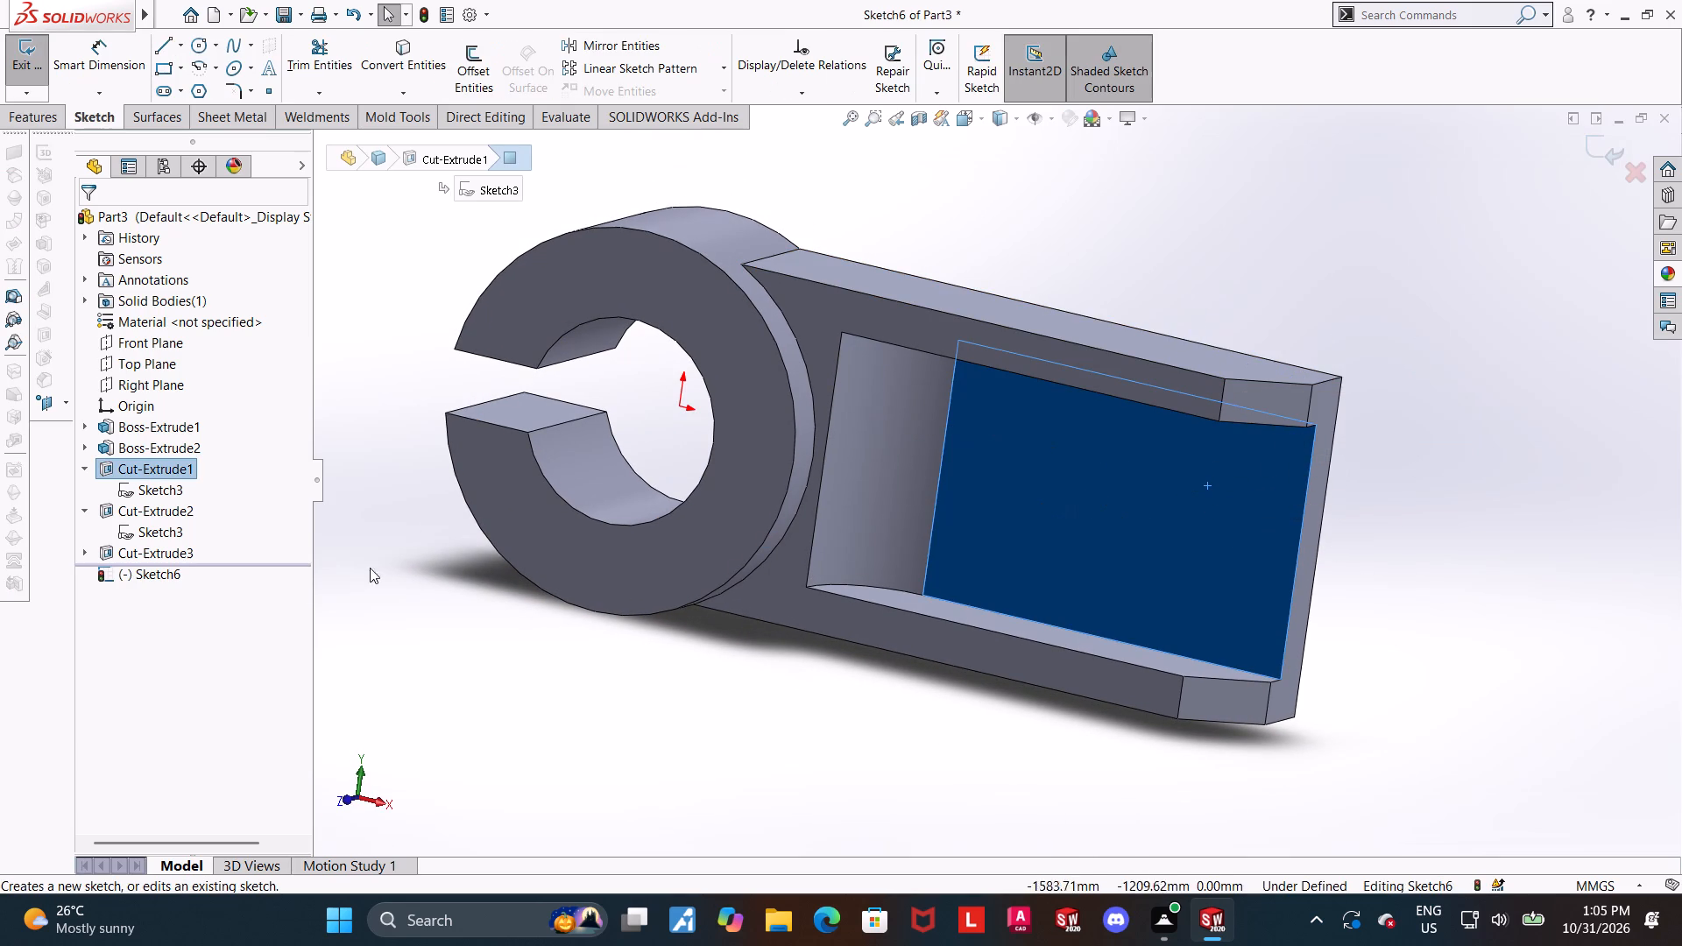
pyautogui.click(178, 571)
pyautogui.click(212, 555)
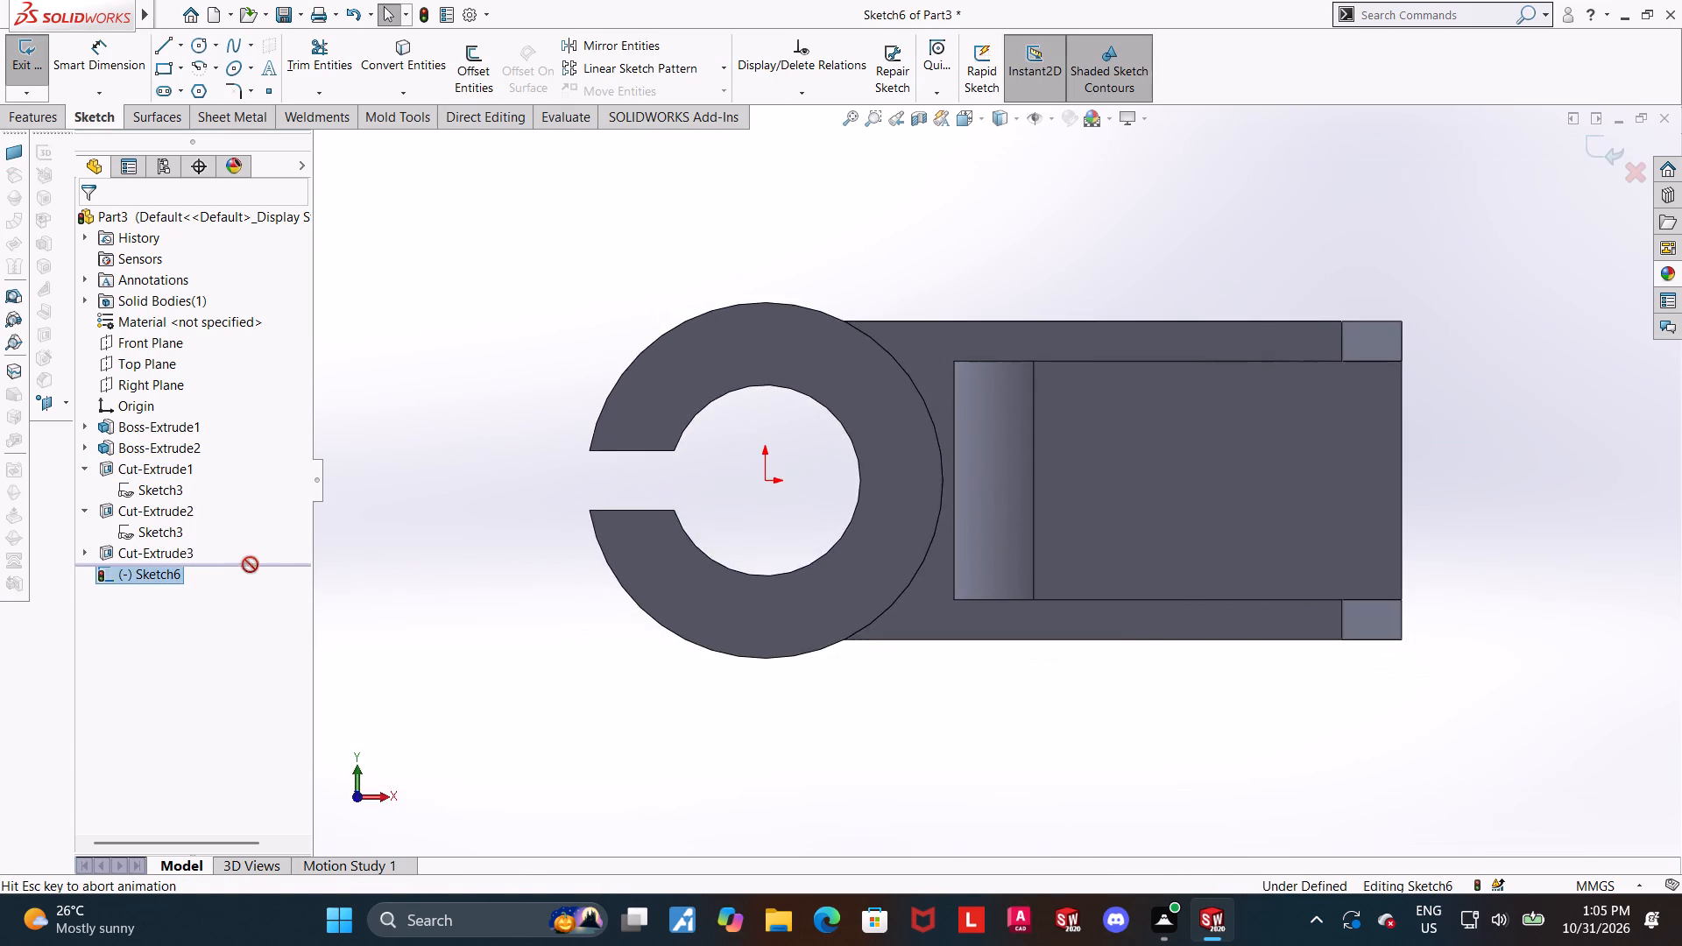
# Sketch a 180° centre-point arc of about 427 mm radius on the pocket floor, centred level with the origin and bulging toward the ring.
pyautogui.scroll(2, 920, 584)
pyautogui.moveTo(1300, 483); pyautogui.dragTo(1281, 625, button='middle')
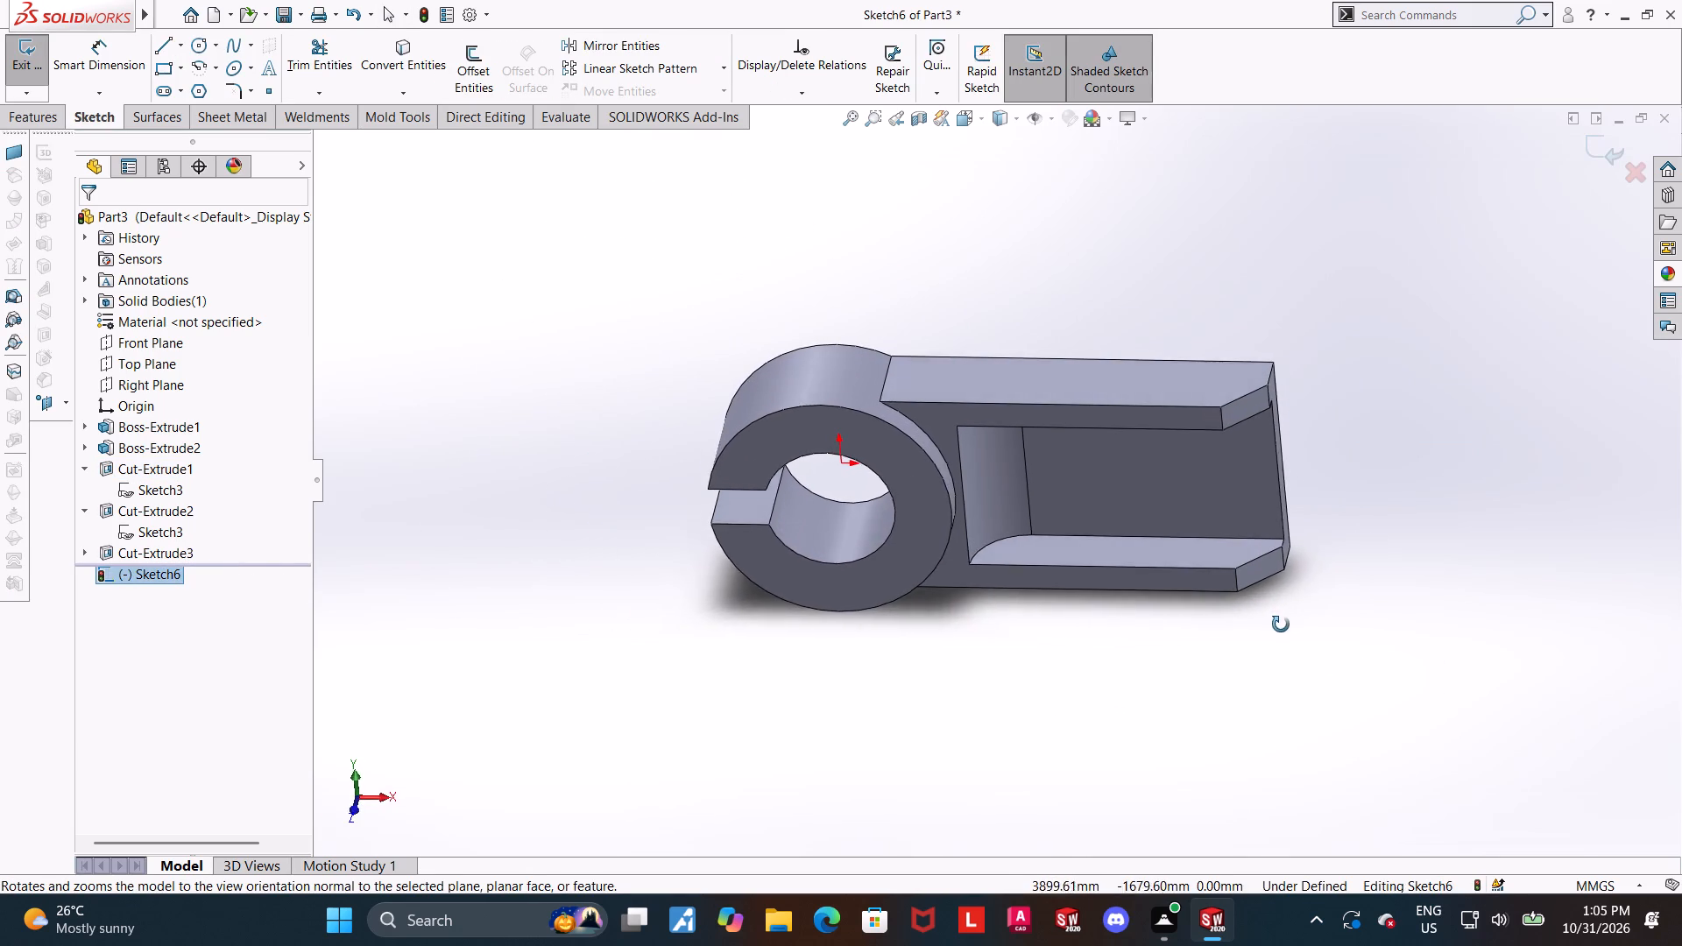
pyautogui.moveTo(1281, 625); pyautogui.dragTo(1276, 623, button='middle')
pyautogui.scroll(-1, 1278, 624)
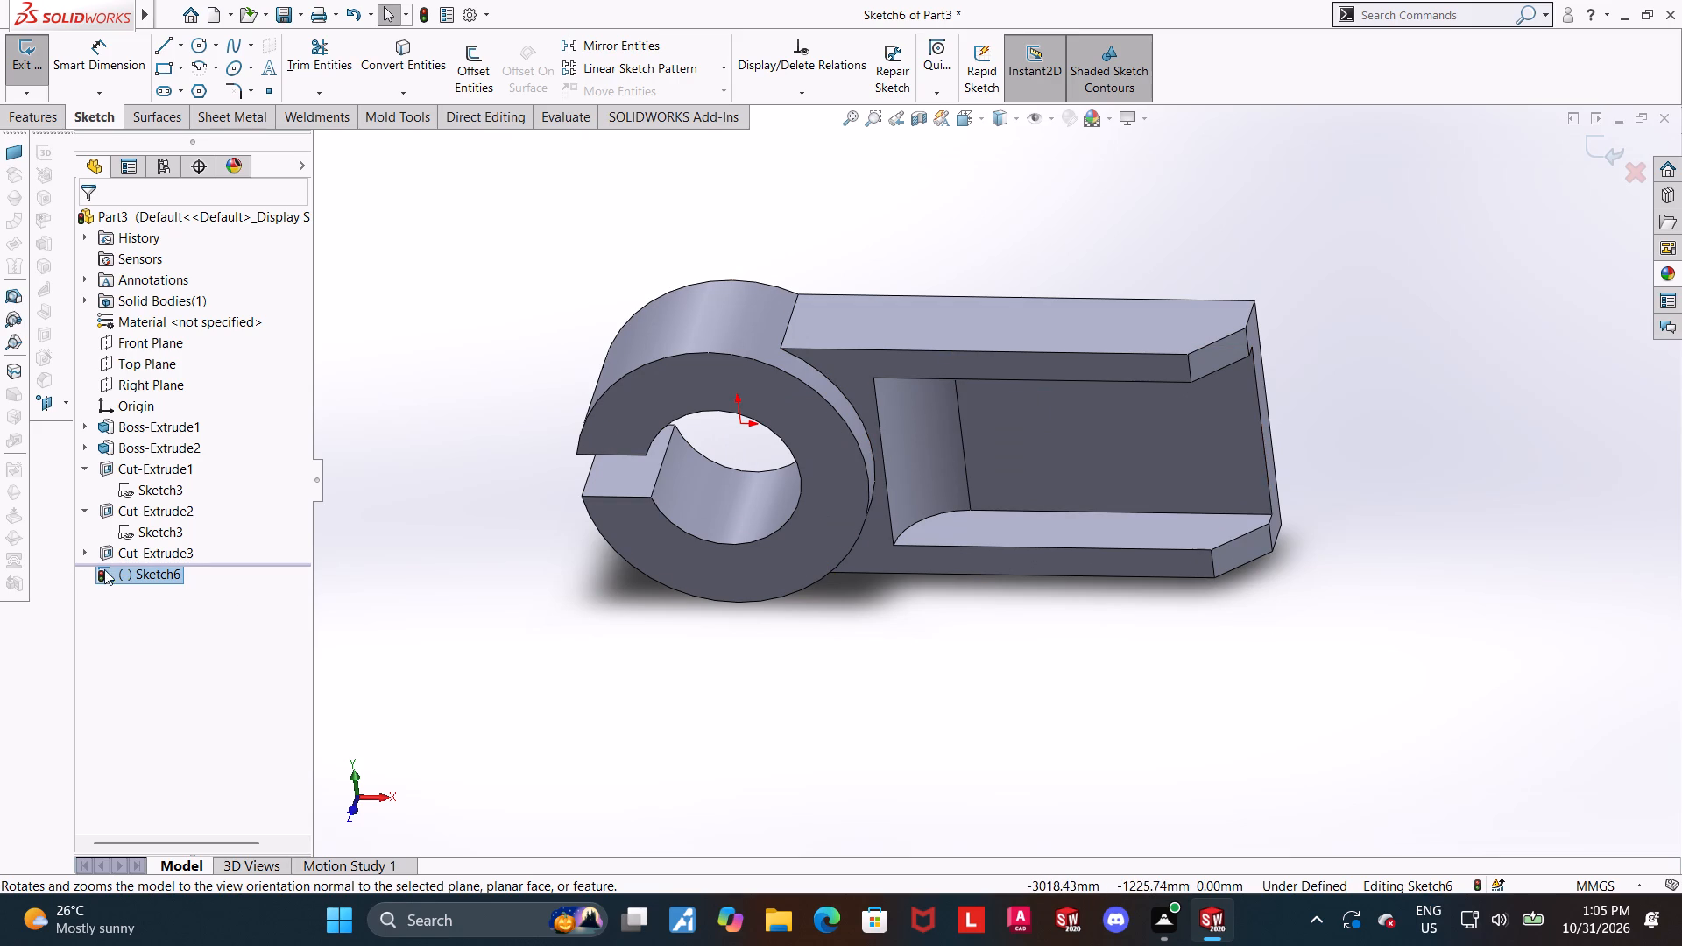
pyautogui.click(113, 569)
pyautogui.click(158, 546)
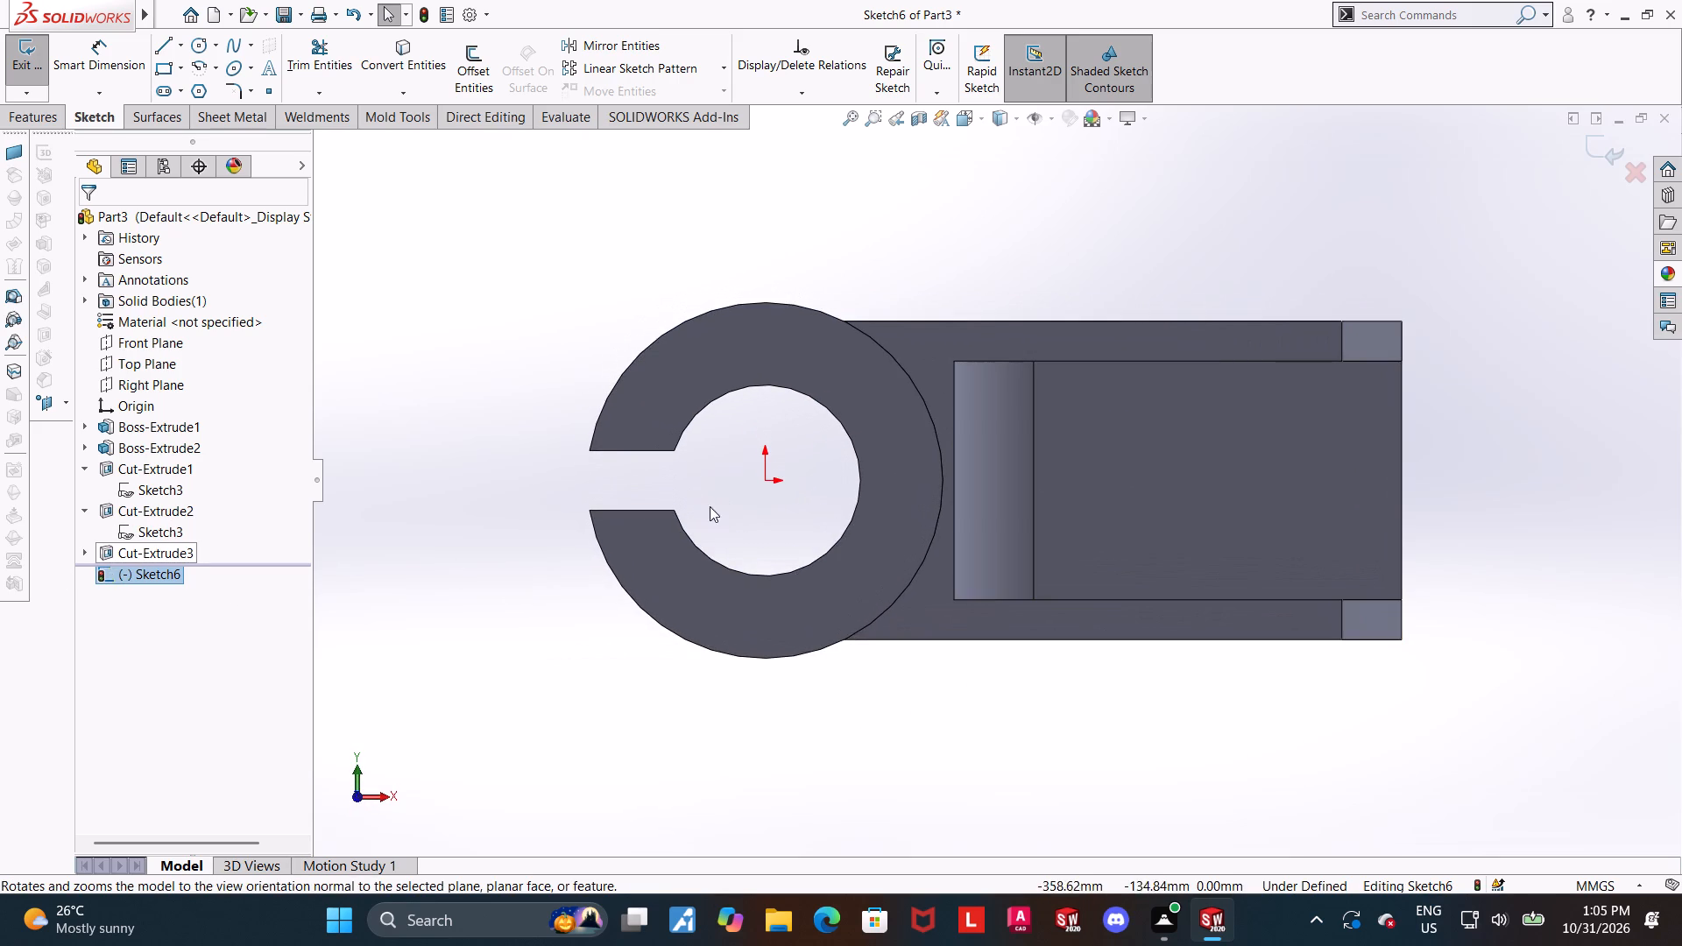
pyautogui.scroll(-1, 1474, 442)
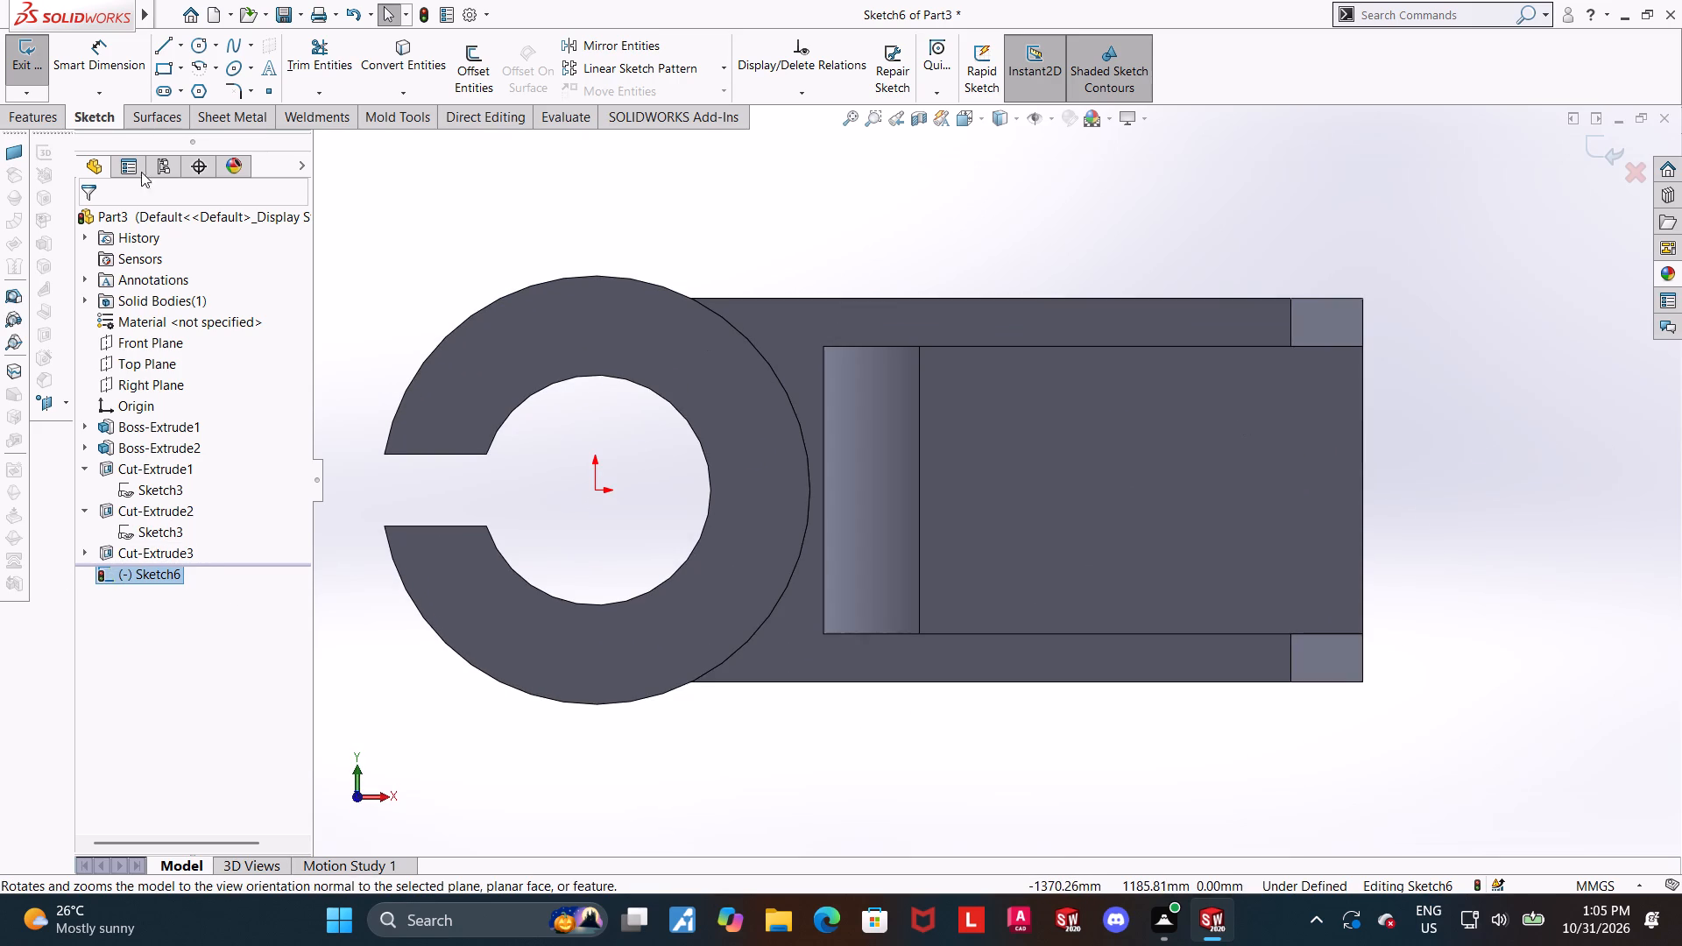
pyautogui.click(200, 67)
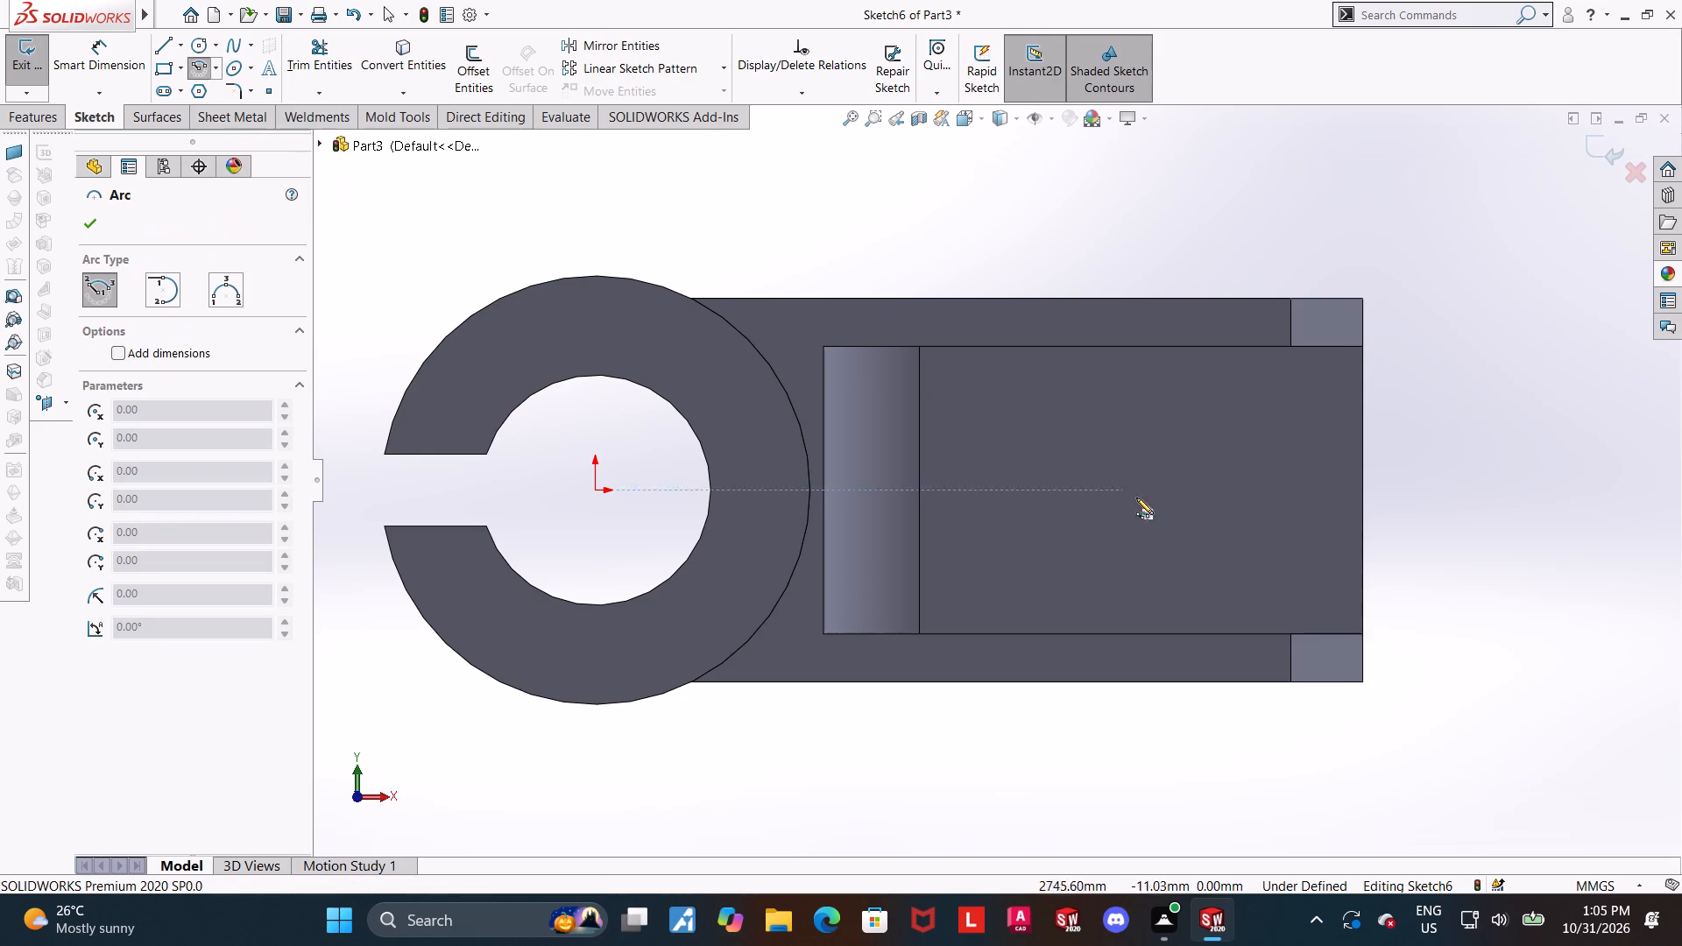
pyautogui.click(1122, 485)
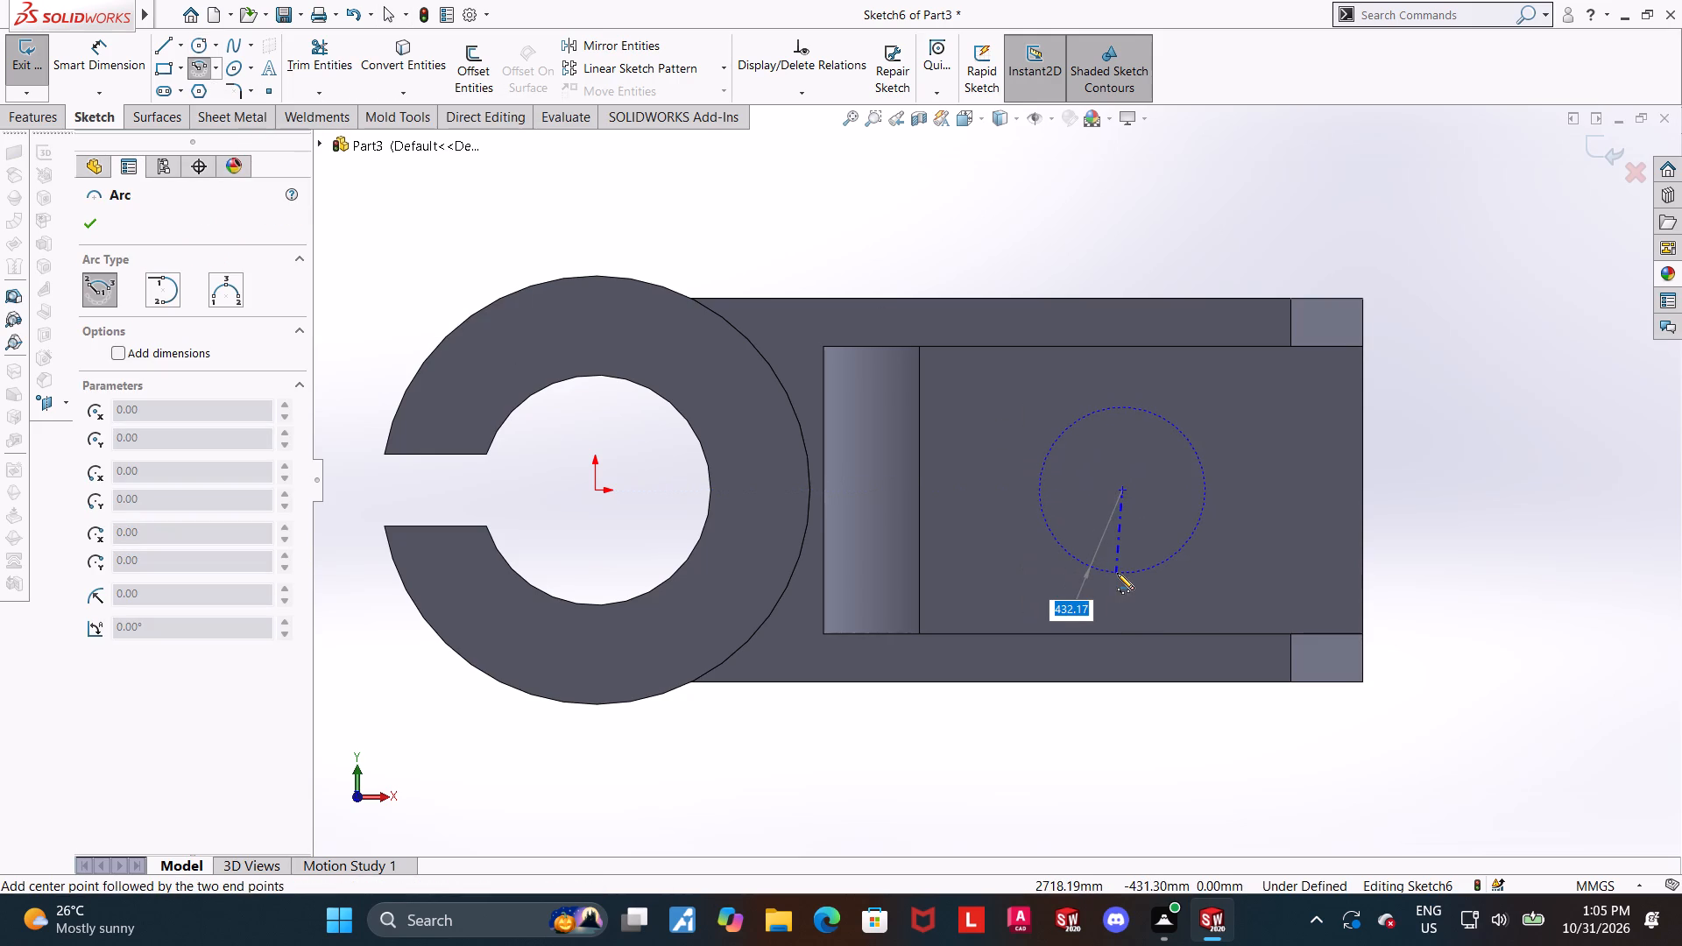
pyautogui.click(1122, 572)
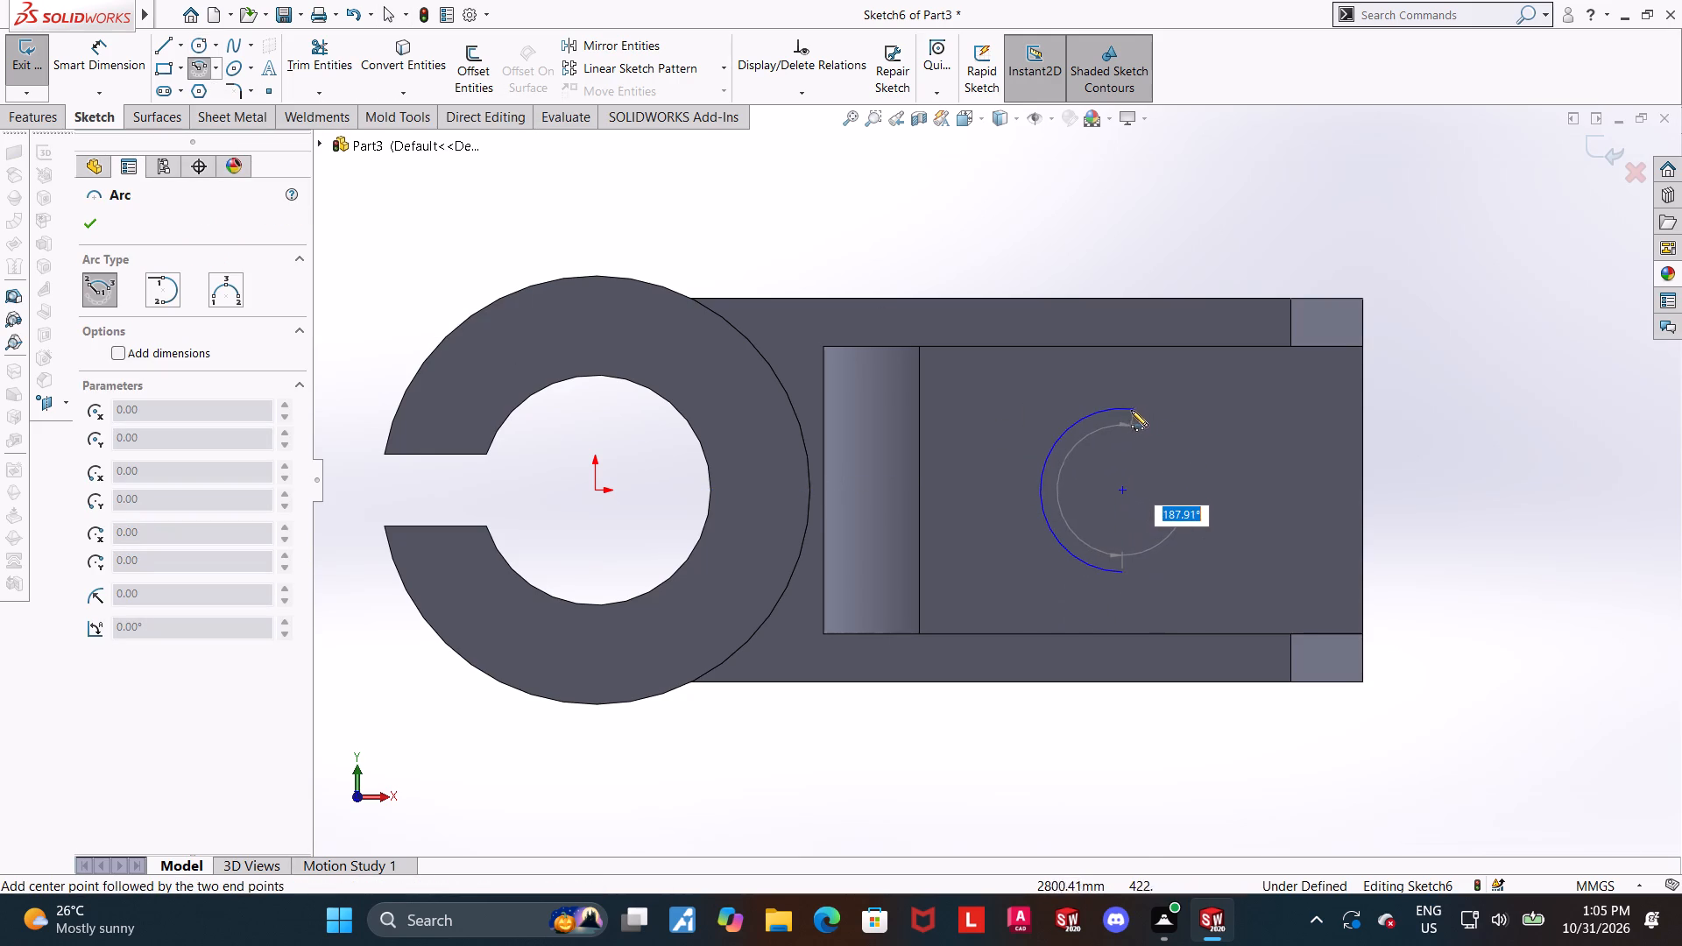
pyautogui.click(1121, 414)
pyautogui.press('Escape')
pyautogui.press('Escape')
# Sketch the slot outline's straight sides: an upper line about 397 mm long, a vertical on the arm's end edge, and a lower line about 1254 mm long.
pyautogui.click(159, 37)
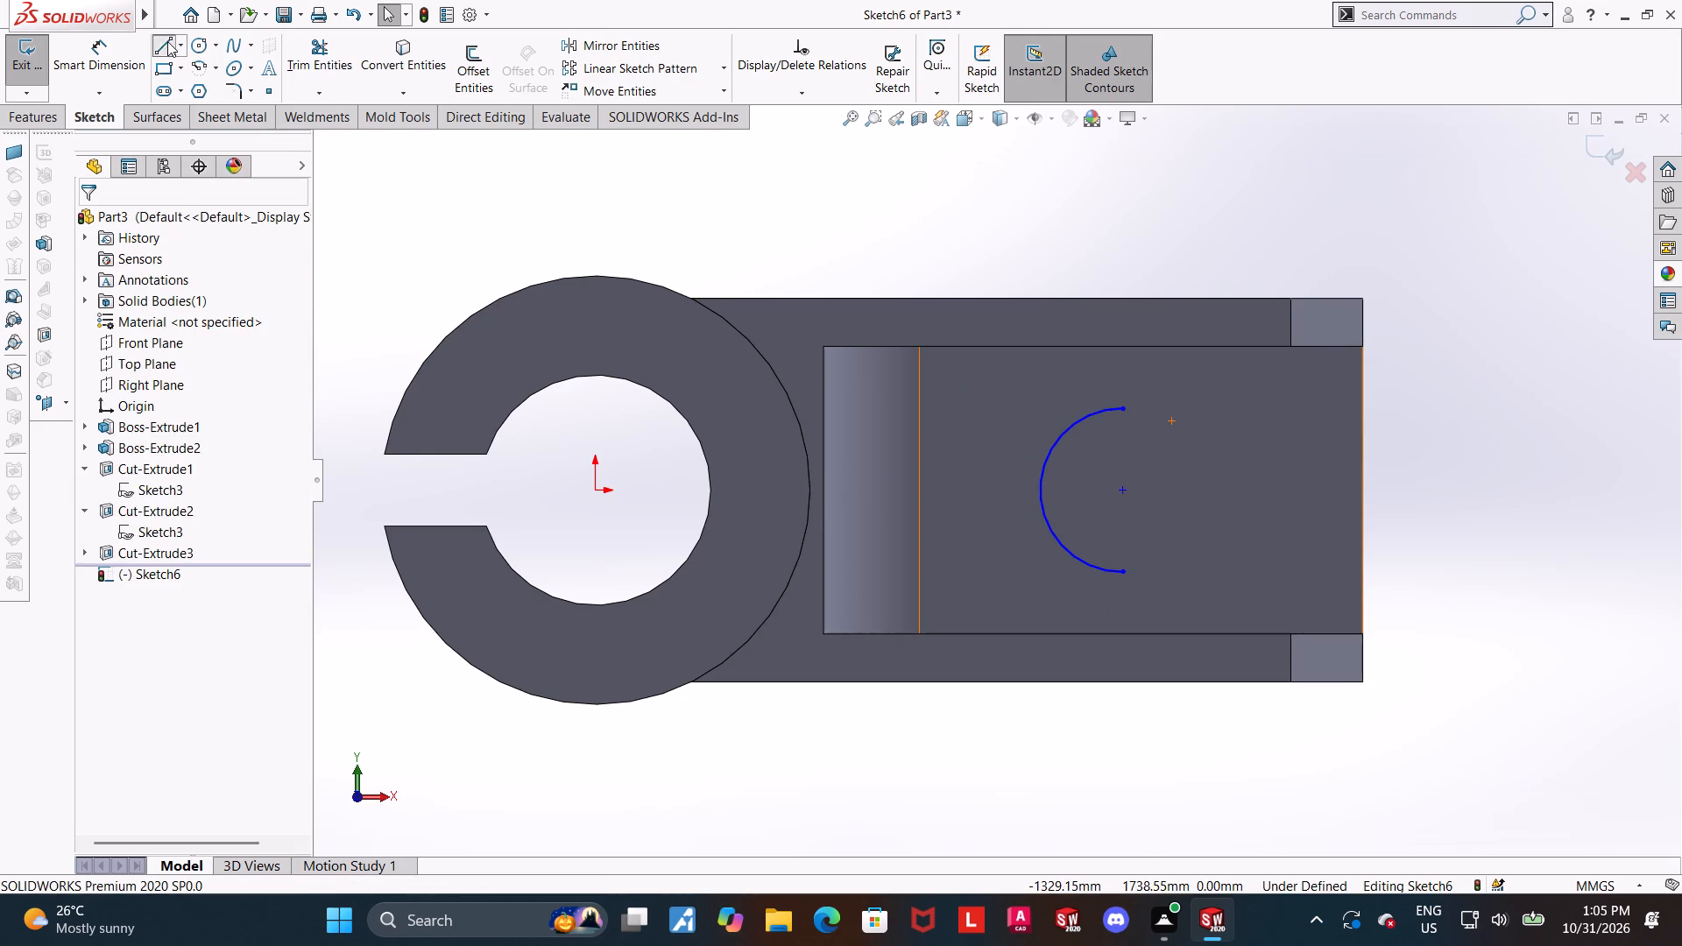
pyautogui.moveTo(1127, 410); pyautogui.dragTo(1198, 408)
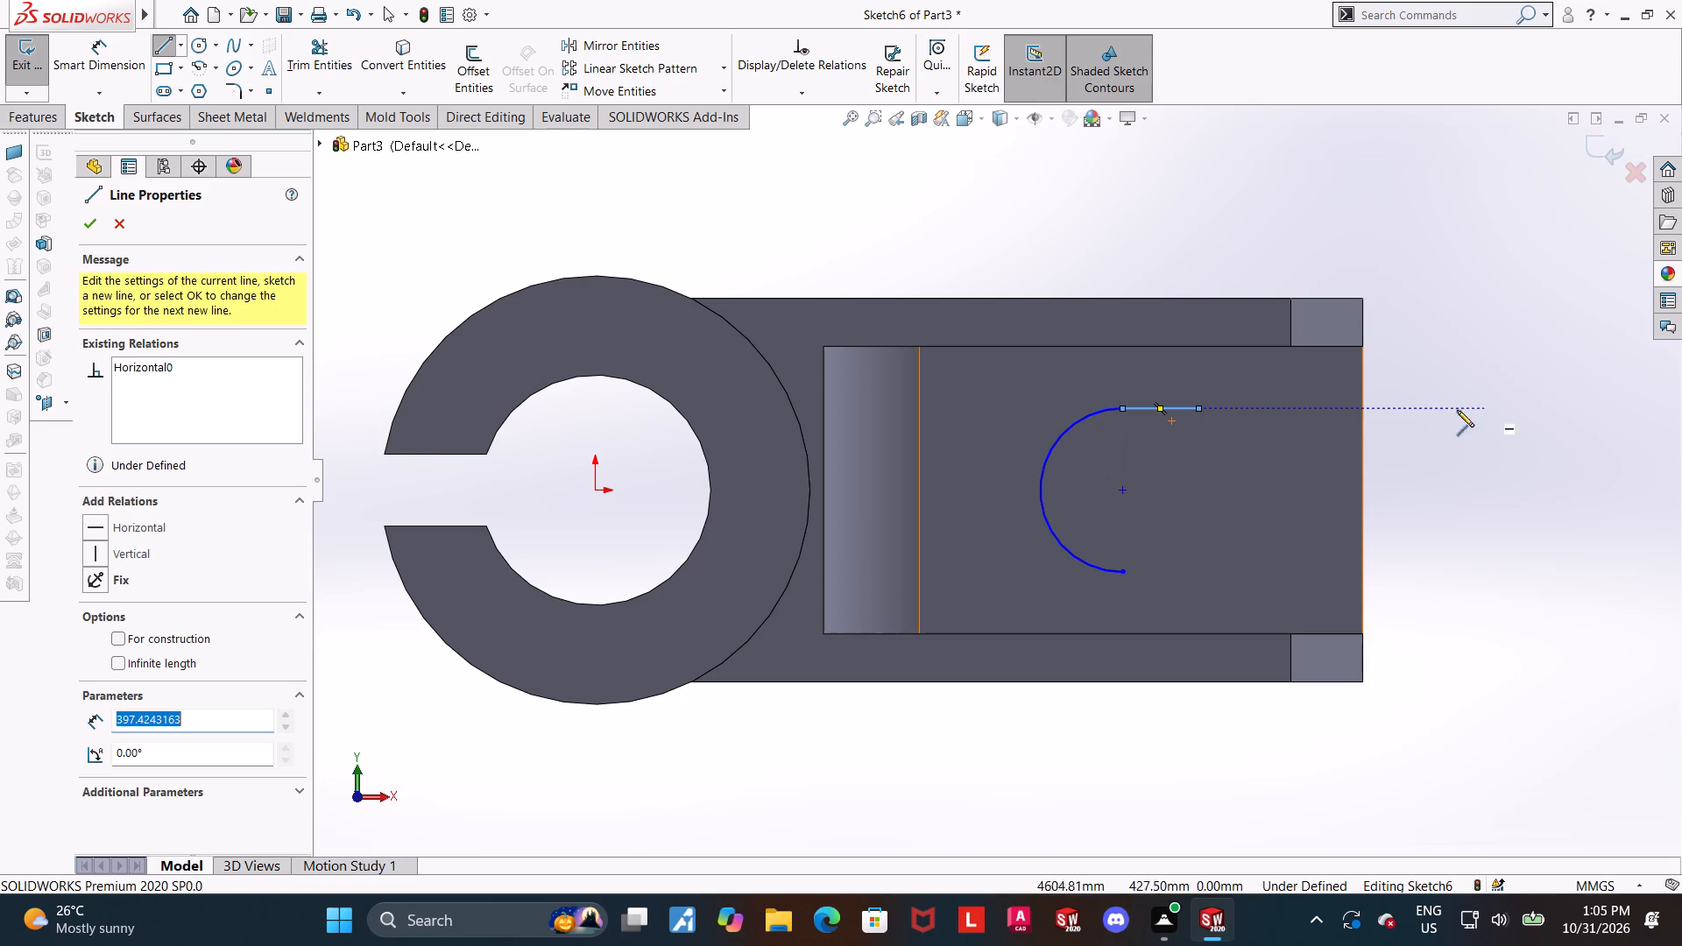
pyautogui.click(1361, 411)
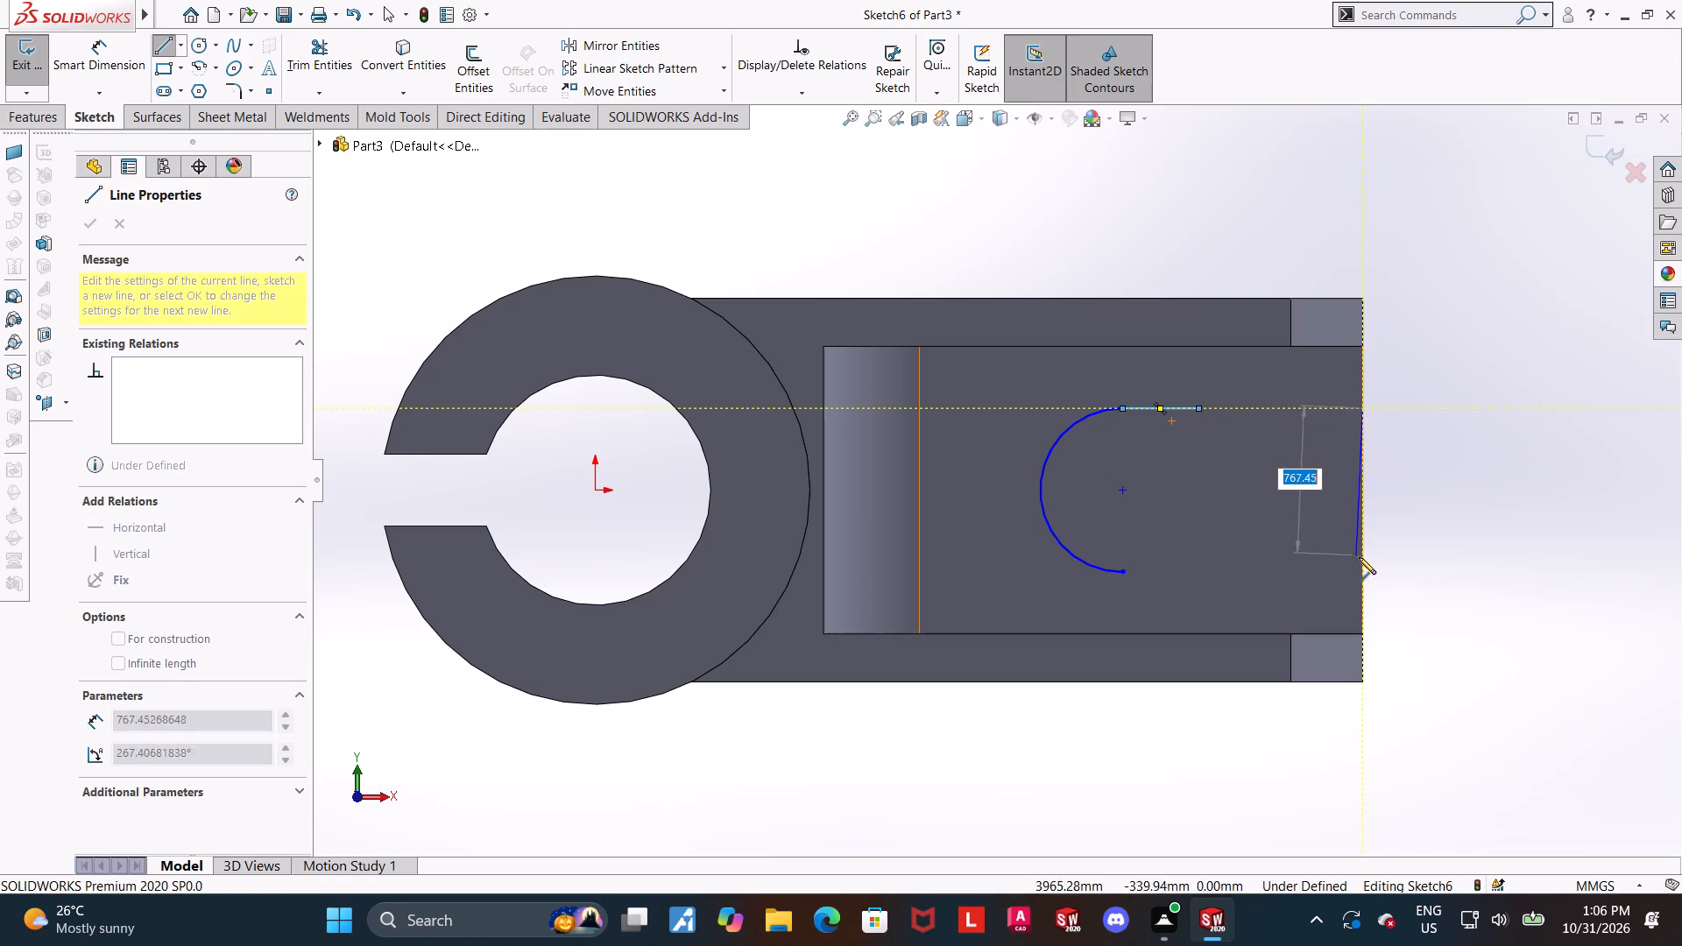
pyautogui.click(1361, 571)
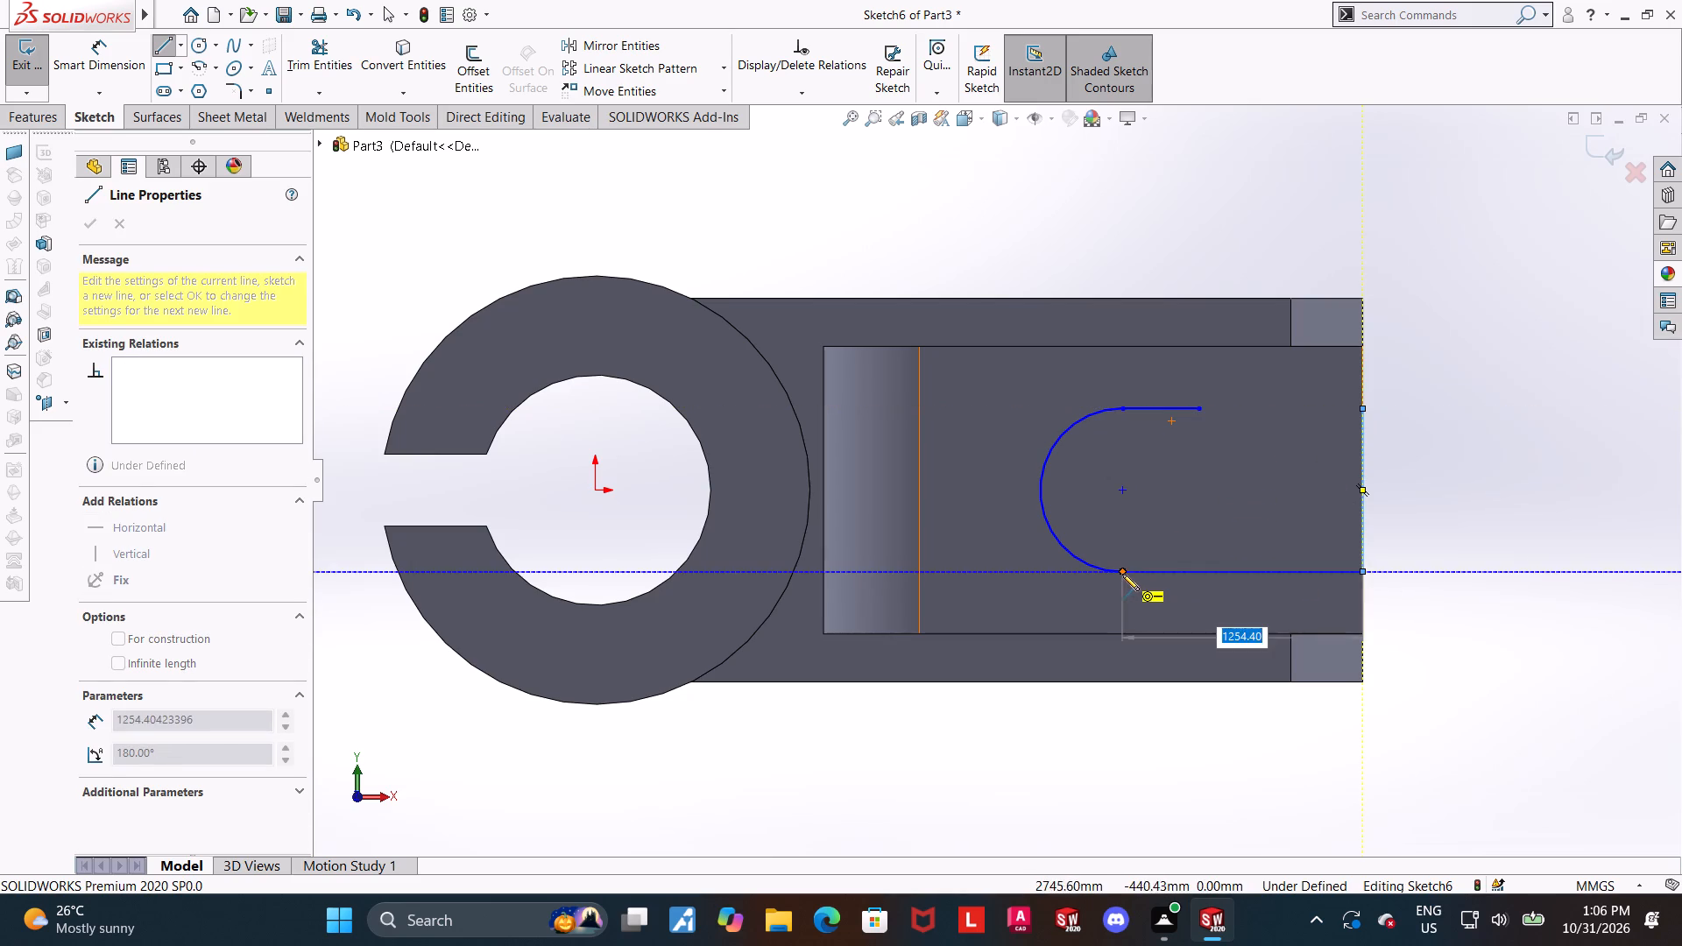
pyautogui.click(1121, 574)
pyautogui.press('Escape')
pyautogui.press('Escape')
pyautogui.press('Escape')
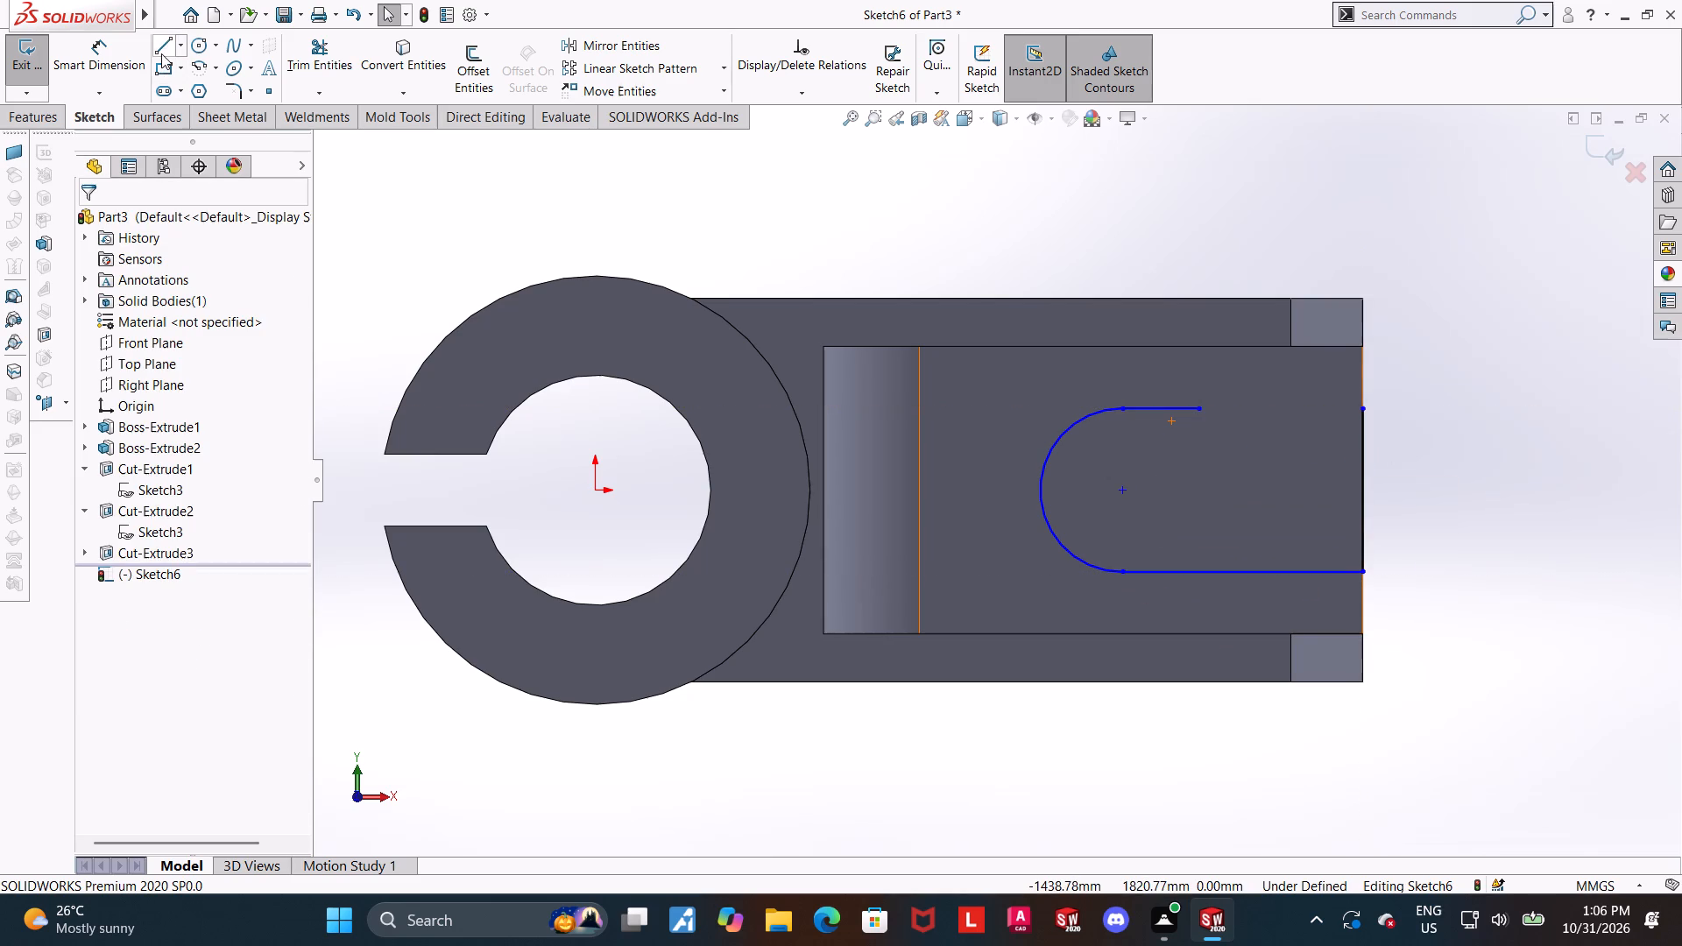
# Merge the free end of the short upper line with the upper end of the vertical line to close the slot profile.
pyautogui.click(161, 53)
pyautogui.press('Escape')
pyautogui.click(1199, 407)
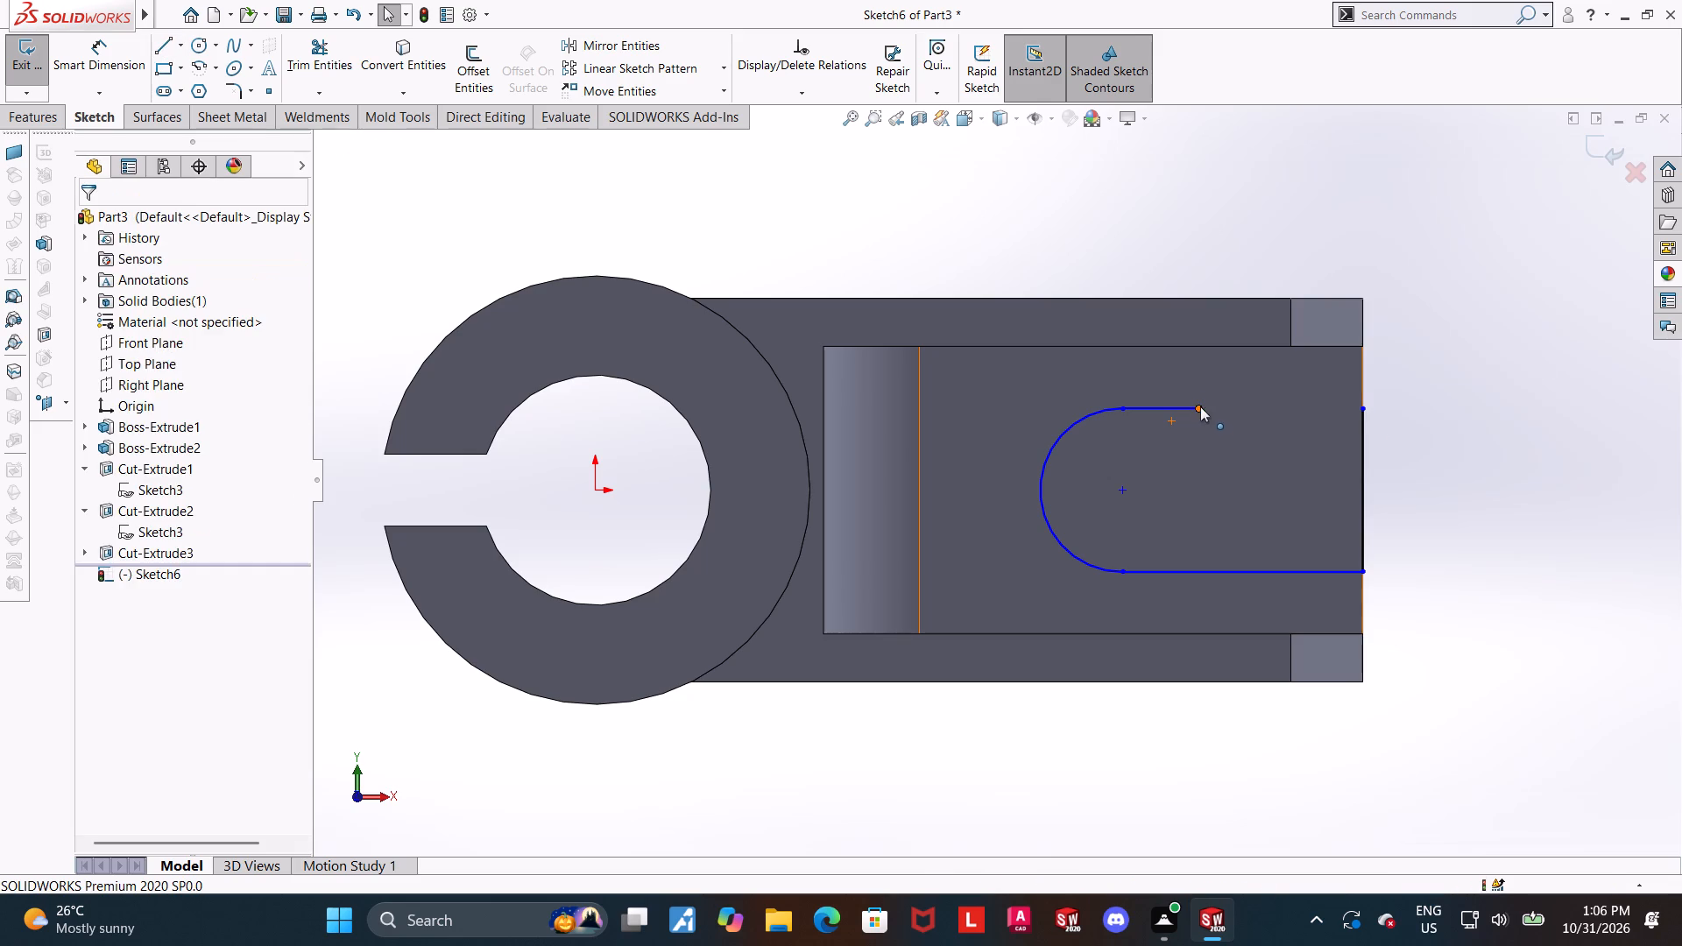
pyautogui.keyDown('ctrl'); pyautogui.click(1367, 412); pyautogui.keyUp('ctrl')
pyautogui.click(94, 606)
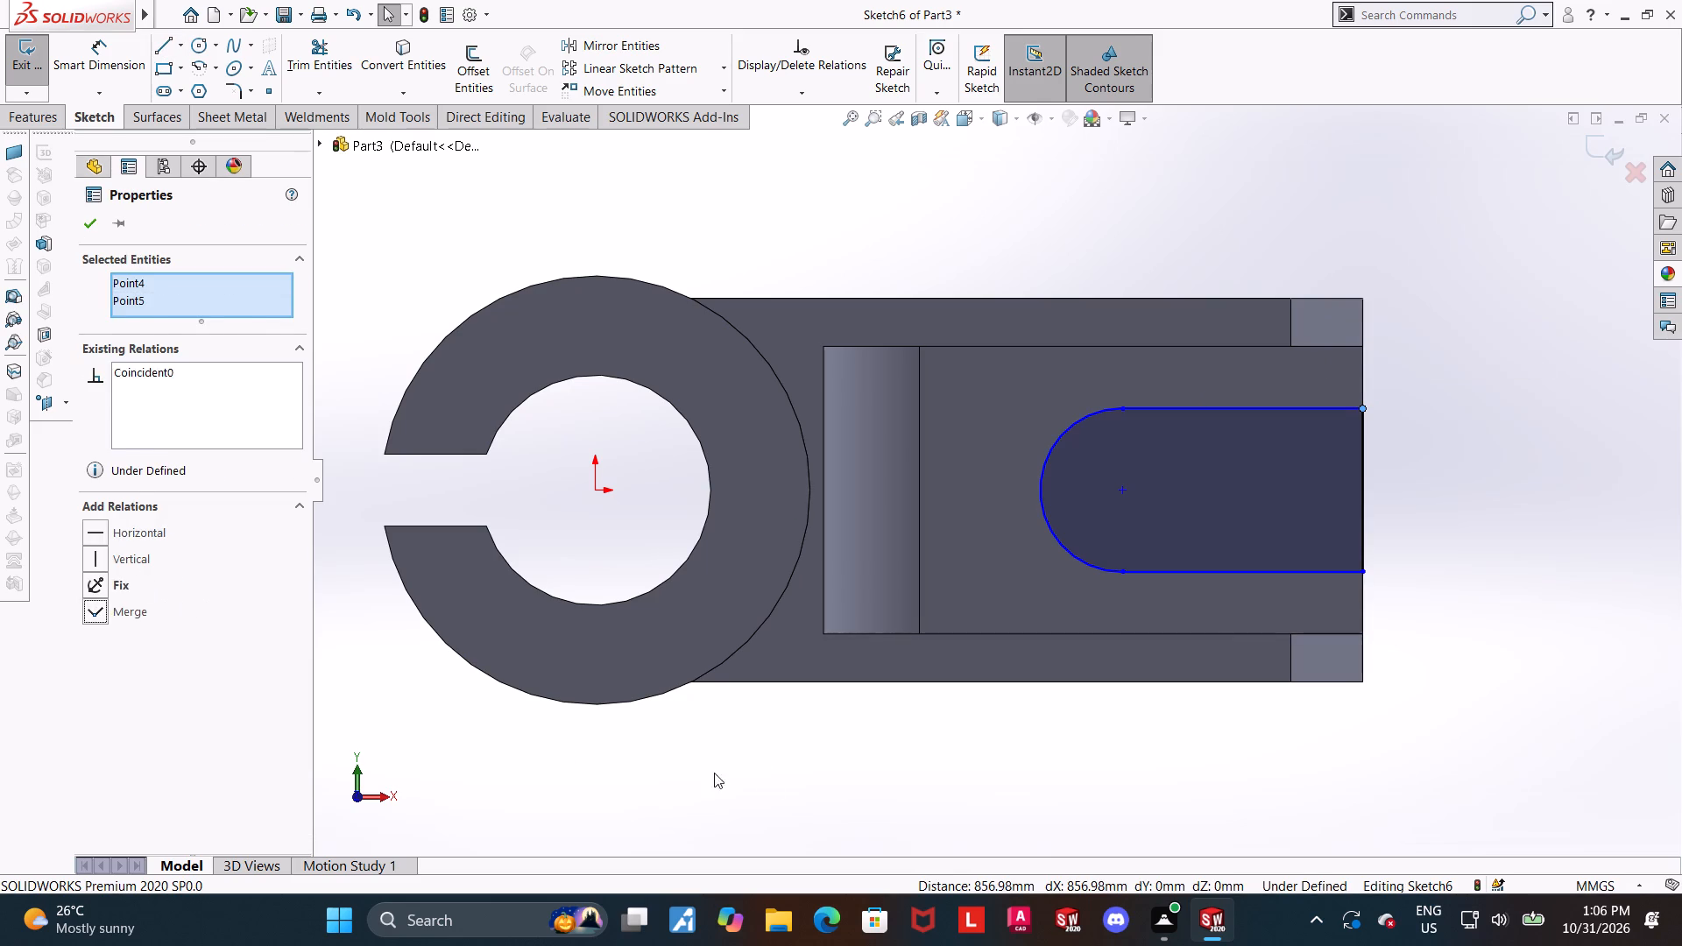
pyautogui.click(768, 769)
# Dimension the slot arc's radius at 250 mm.
pyautogui.click(125, 53)
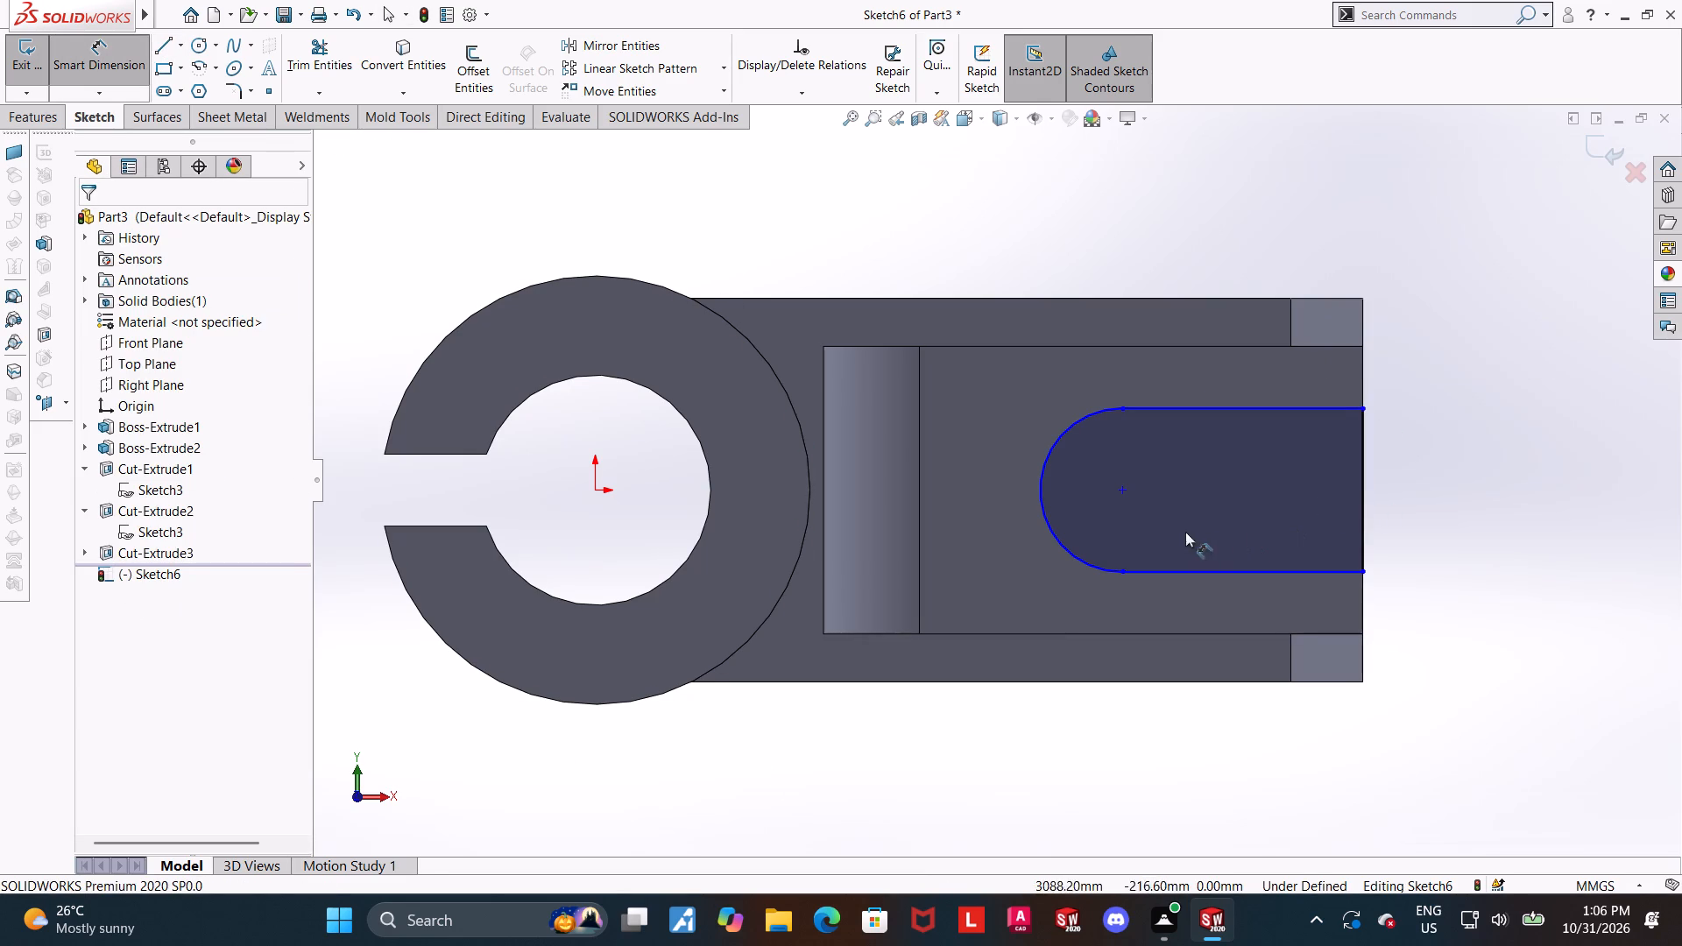
pyautogui.click(1051, 451)
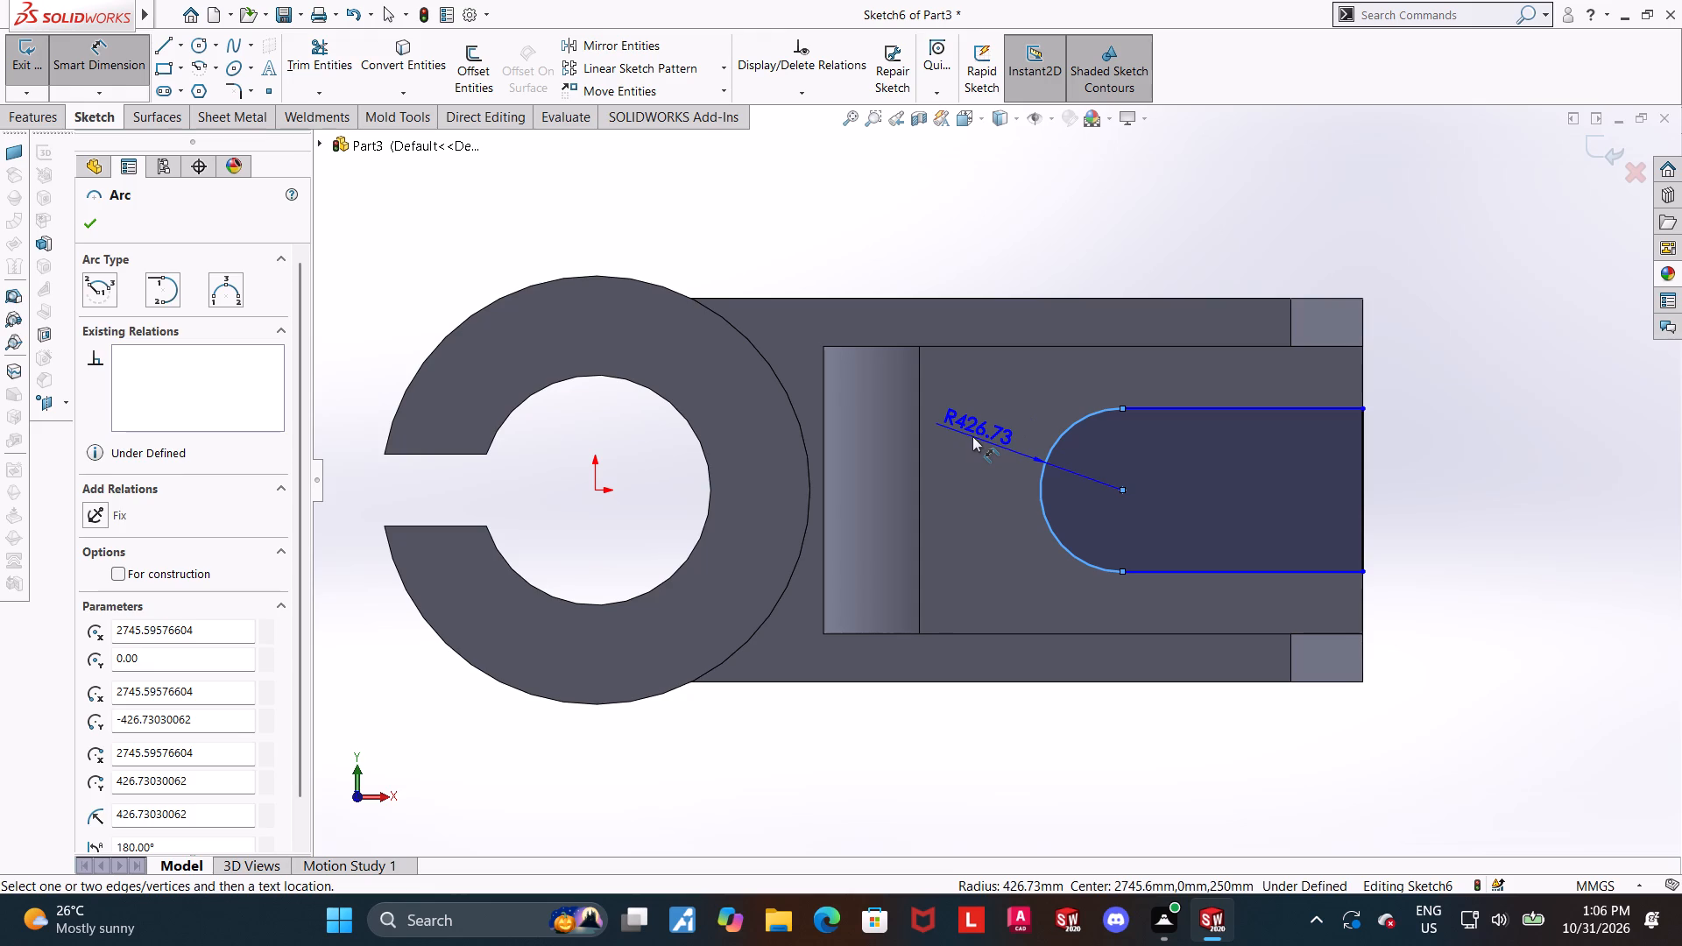
pyautogui.click(972, 436)
pyautogui.write('250')
pyautogui.press('Return')
pyautogui.press('Escape')
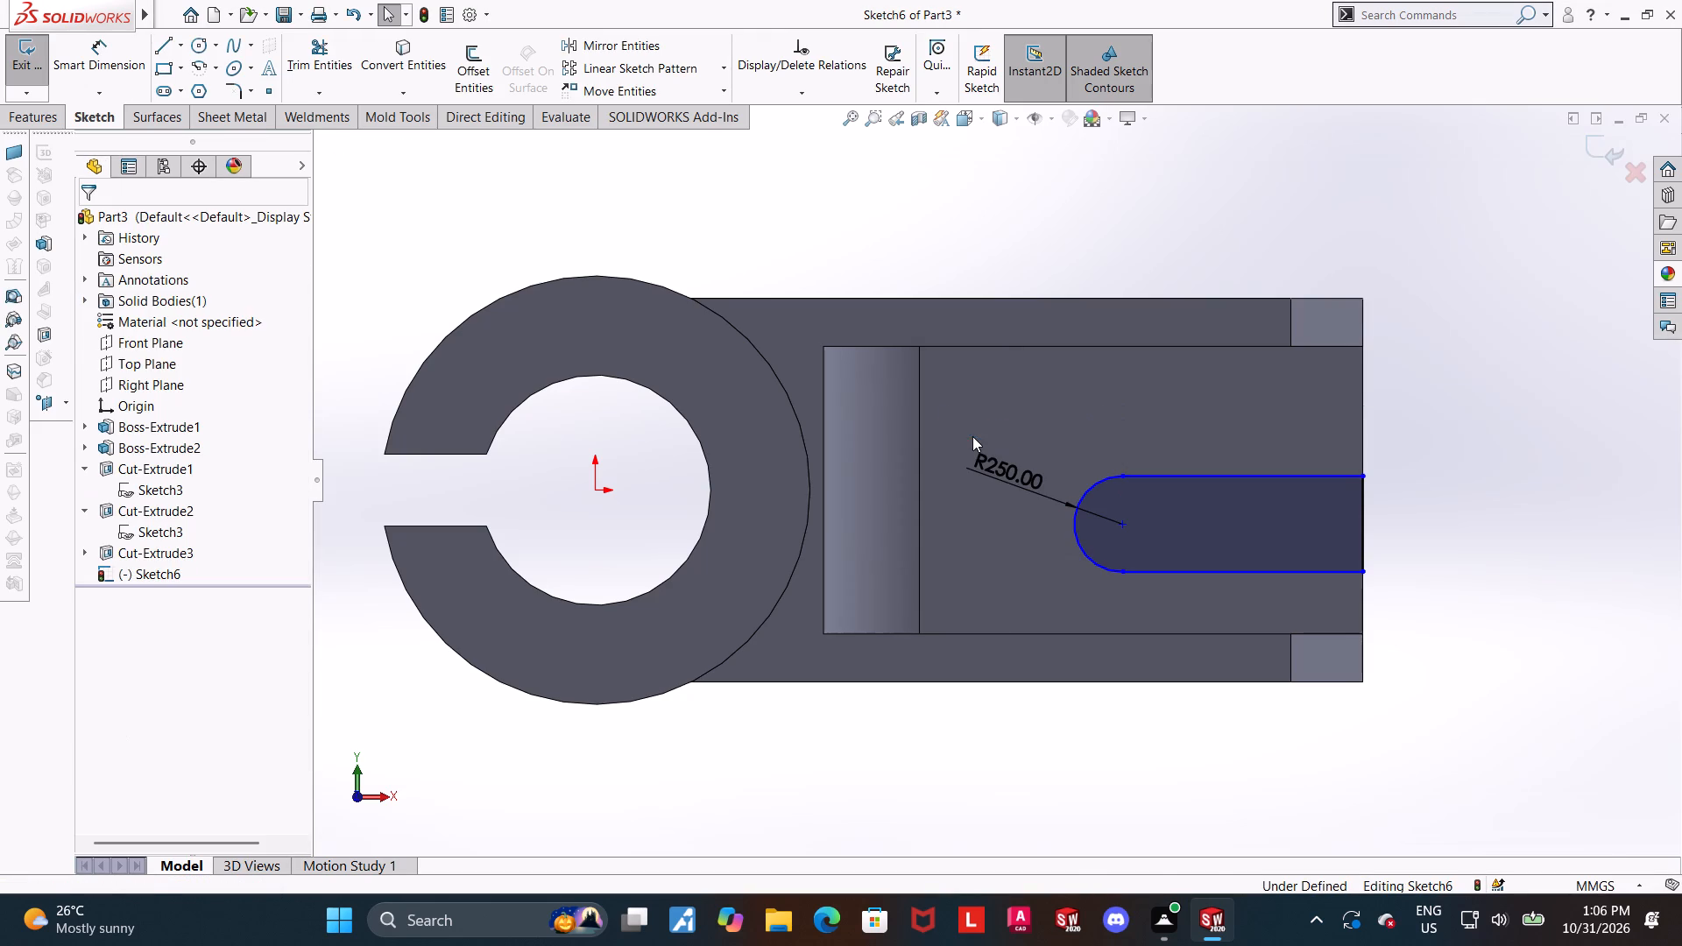
pyautogui.click(1556, 527)
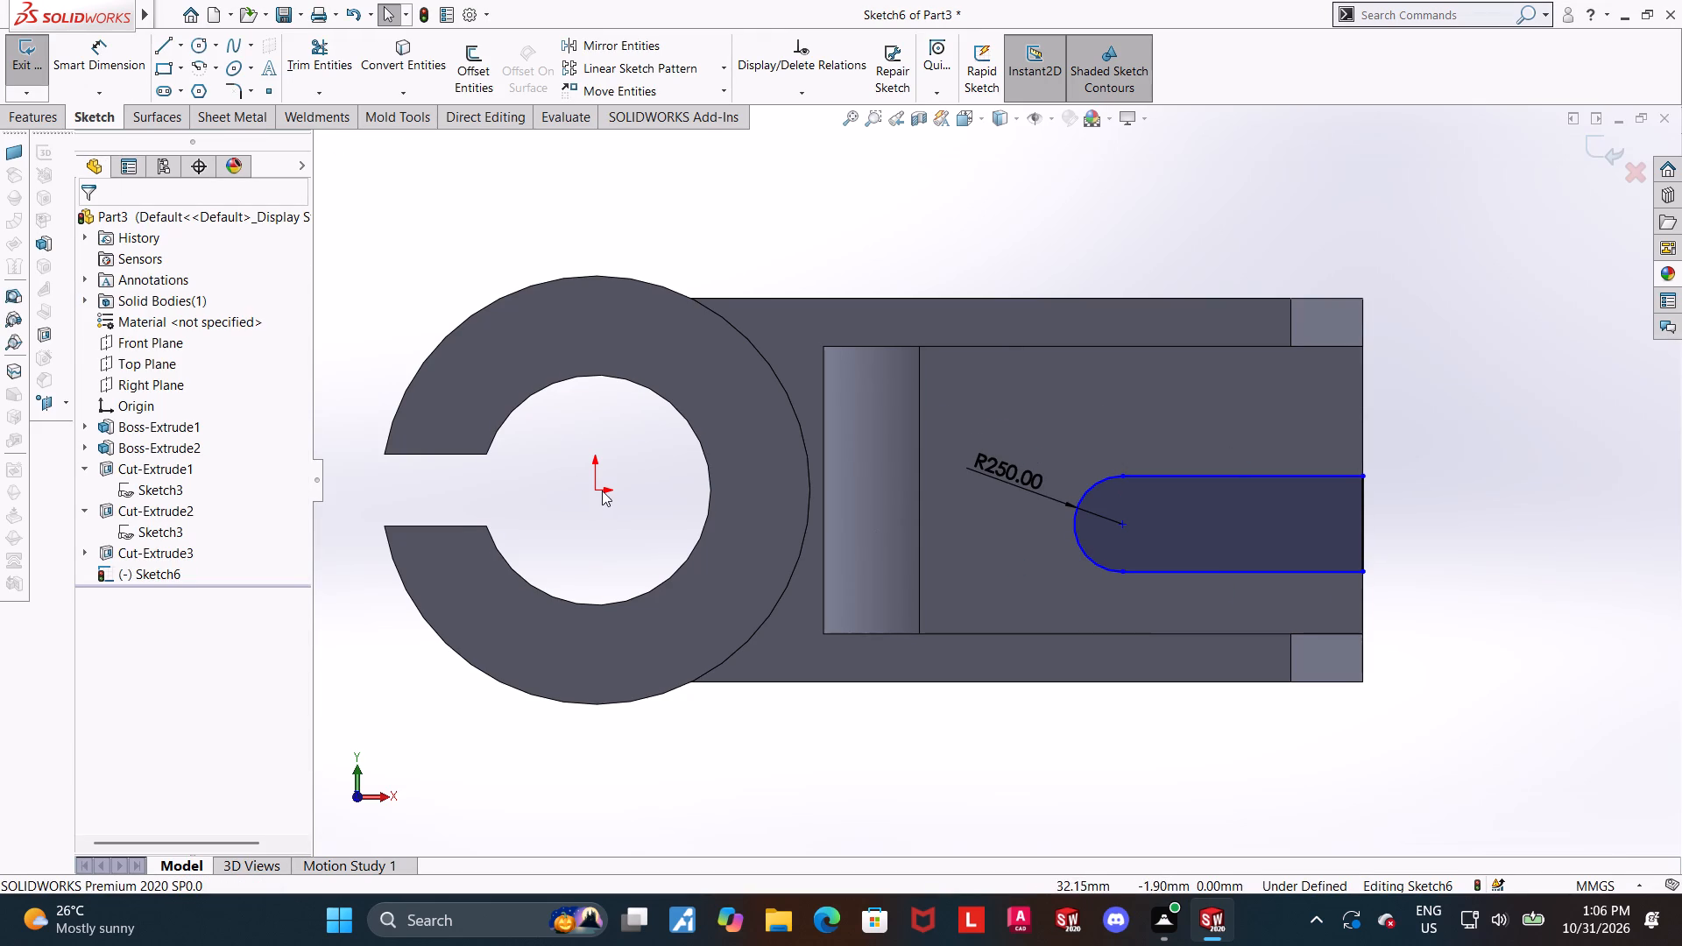
# Add a Horizontal relation between the slot arc's centre and the origin.
pyautogui.click(596, 490)
pyautogui.keyDown('ctrl'); pyautogui.click(1120, 524); pyautogui.keyUp('ctrl')
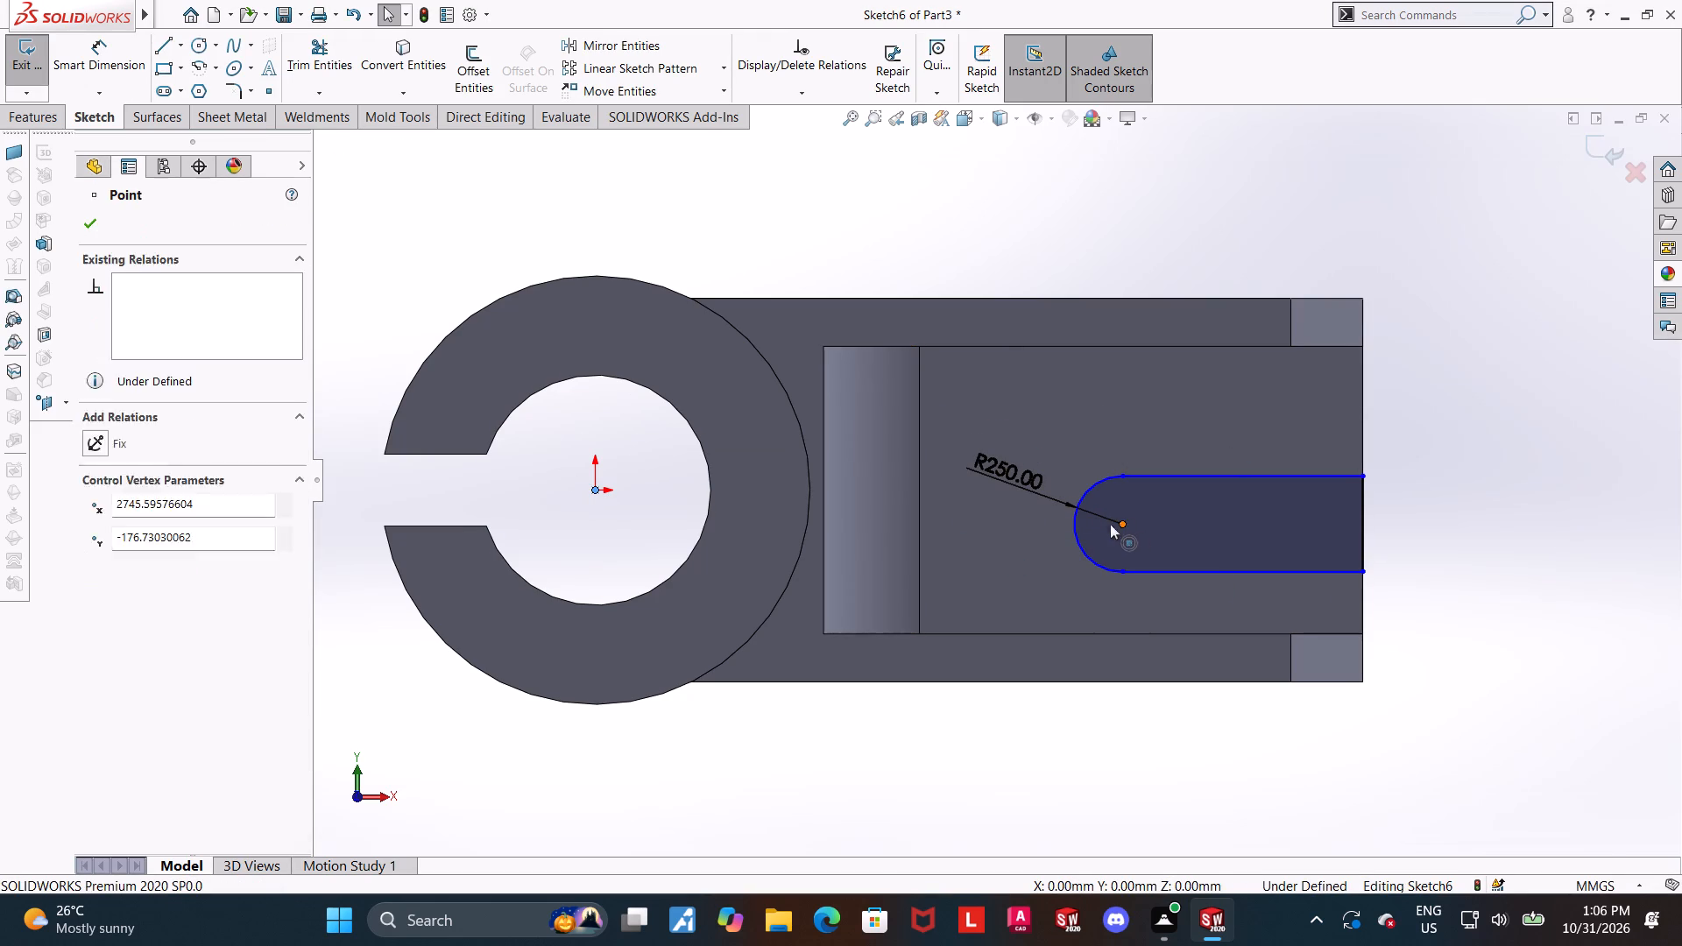
pyautogui.click(93, 534)
pyautogui.click(1547, 497)
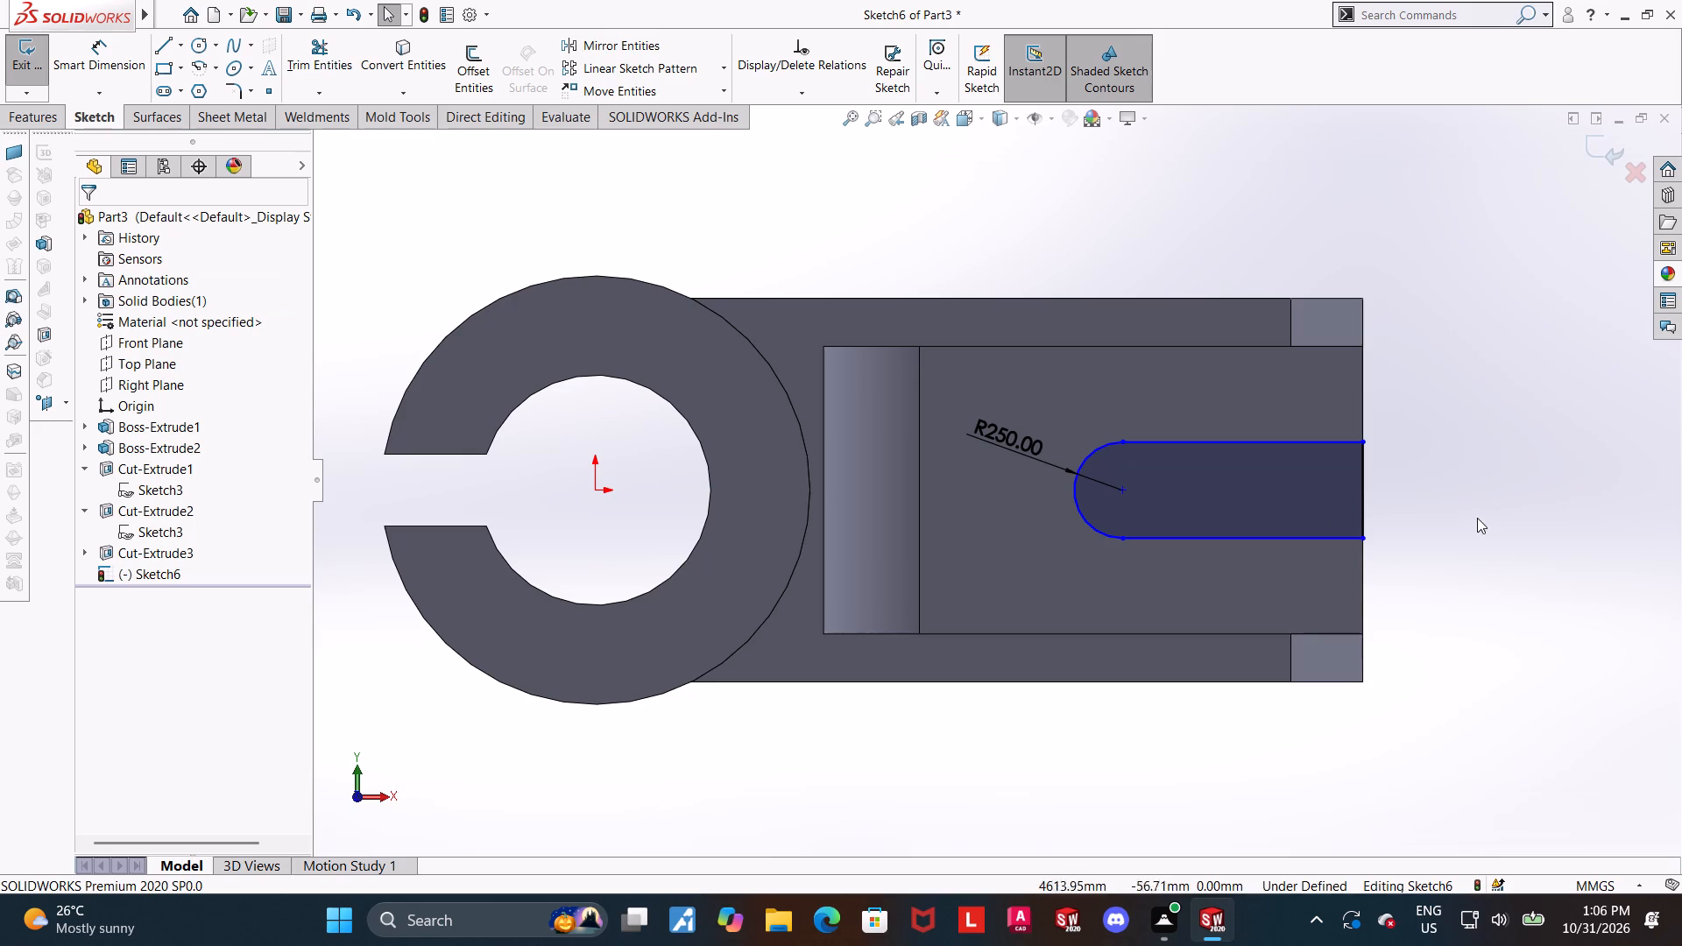
# Dimension the distance from the slot arc's centre to the vertical line on the arm's end edge at 1200 mm.
pyautogui.click(95, 46)
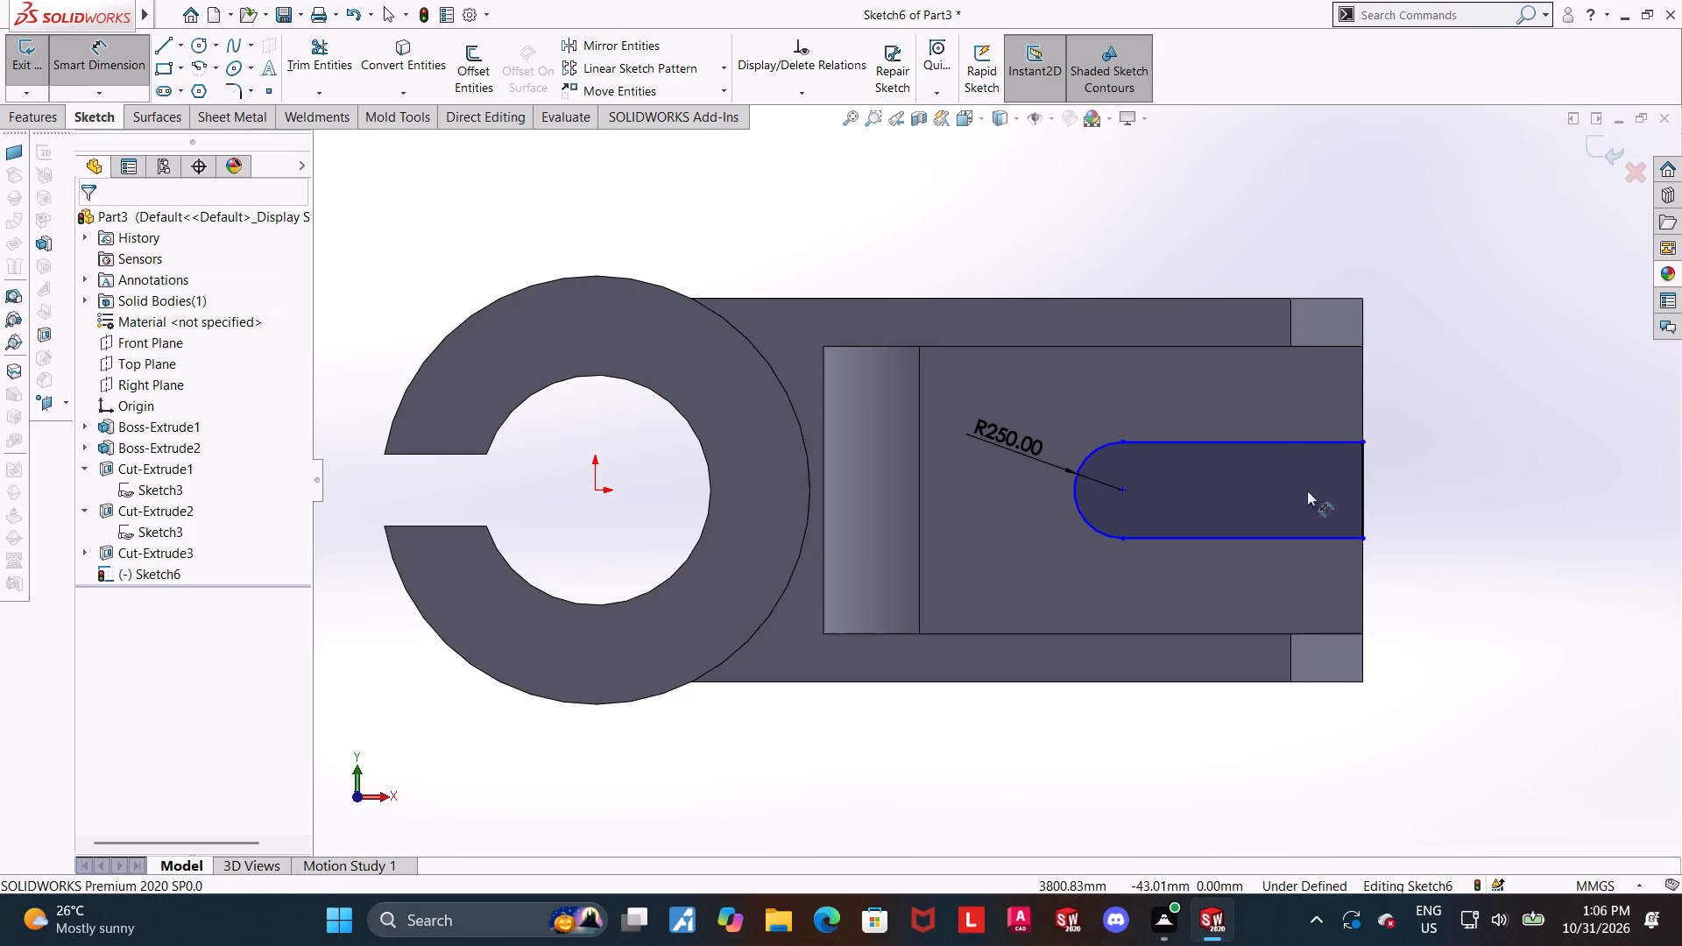
pyautogui.click(1123, 486)
pyautogui.click(1365, 482)
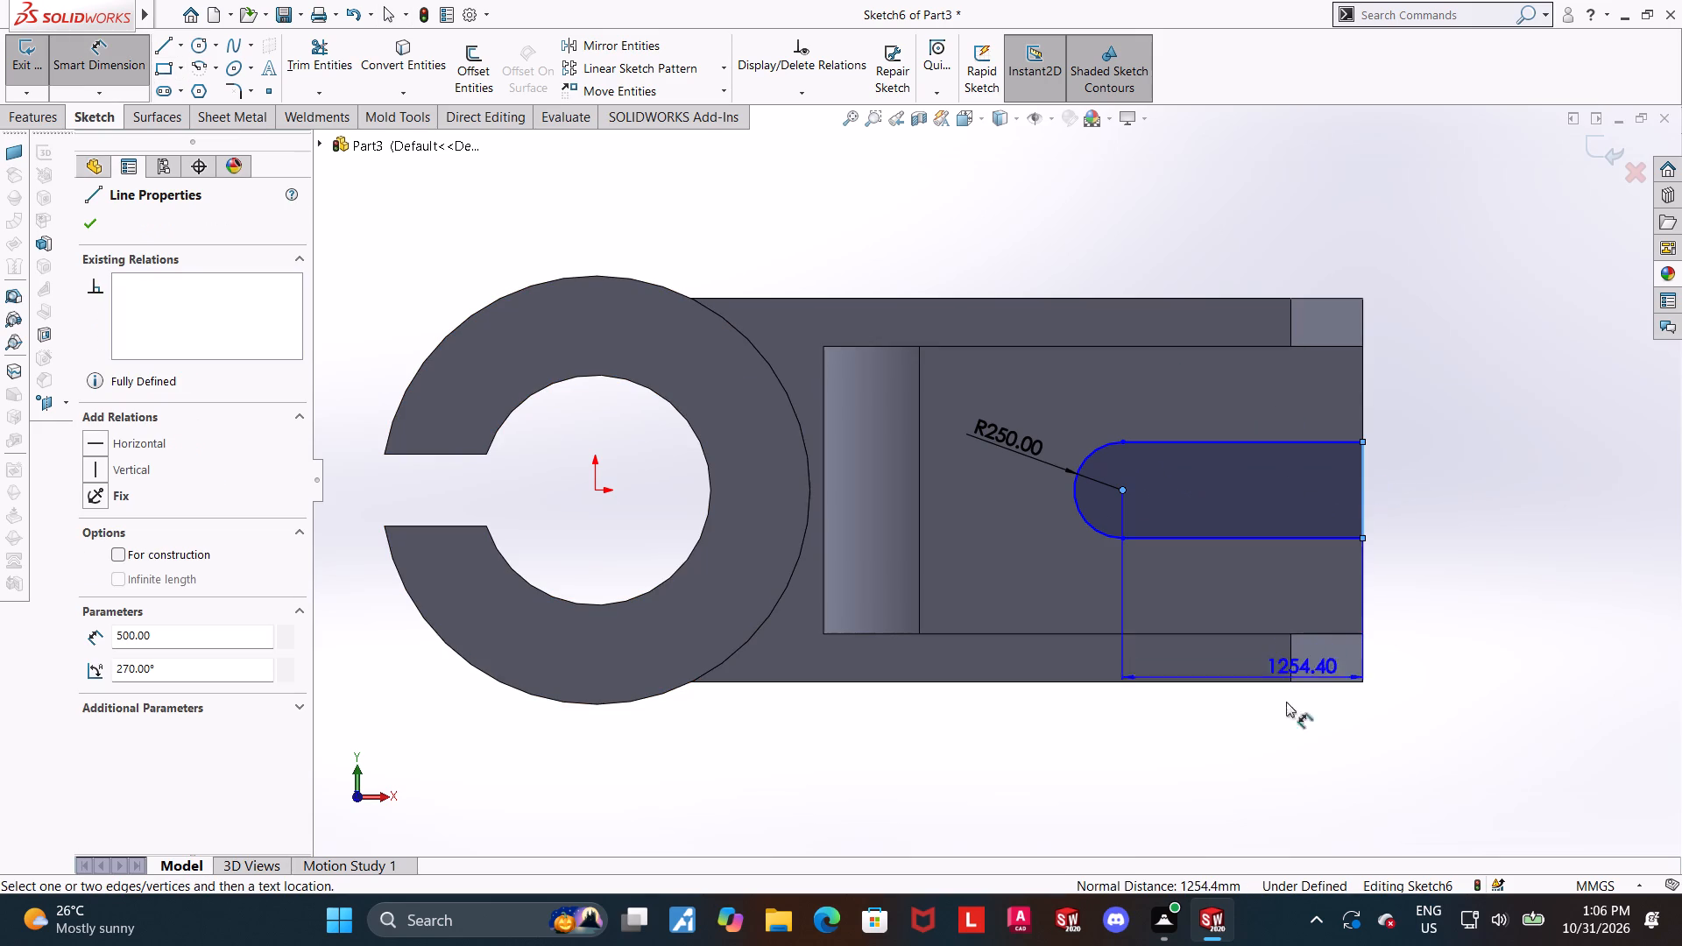
pyautogui.click(1265, 774)
pyautogui.write('1200')
pyautogui.press('Return')
pyautogui.press('Escape')
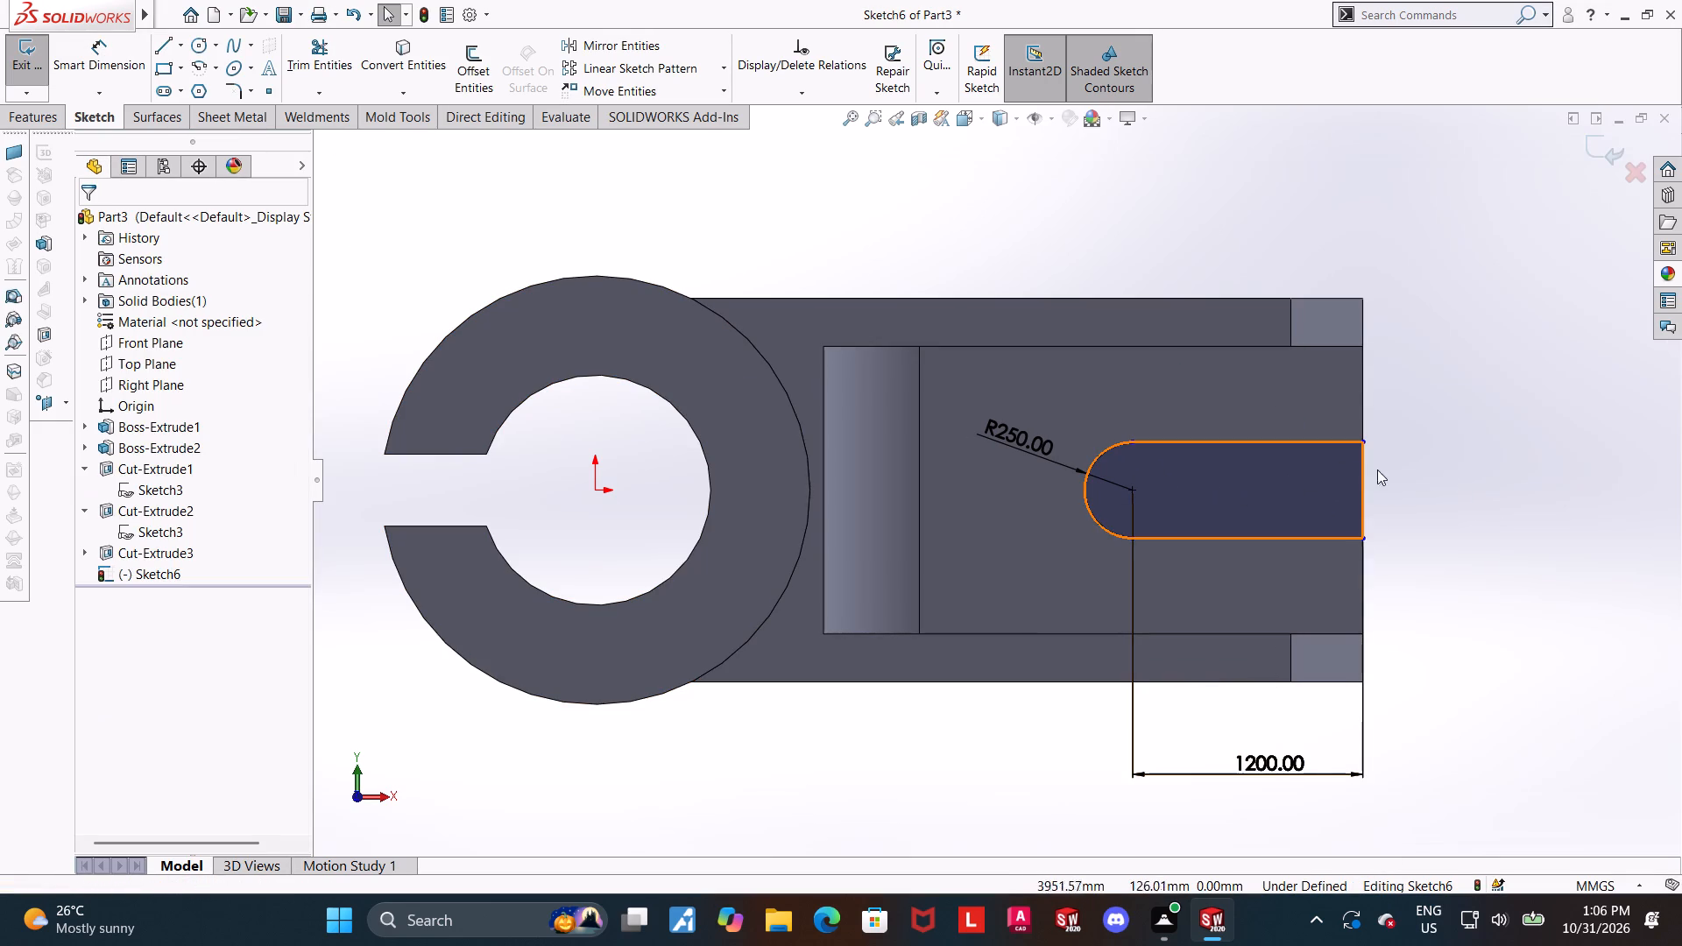
pyautogui.click(1446, 472)
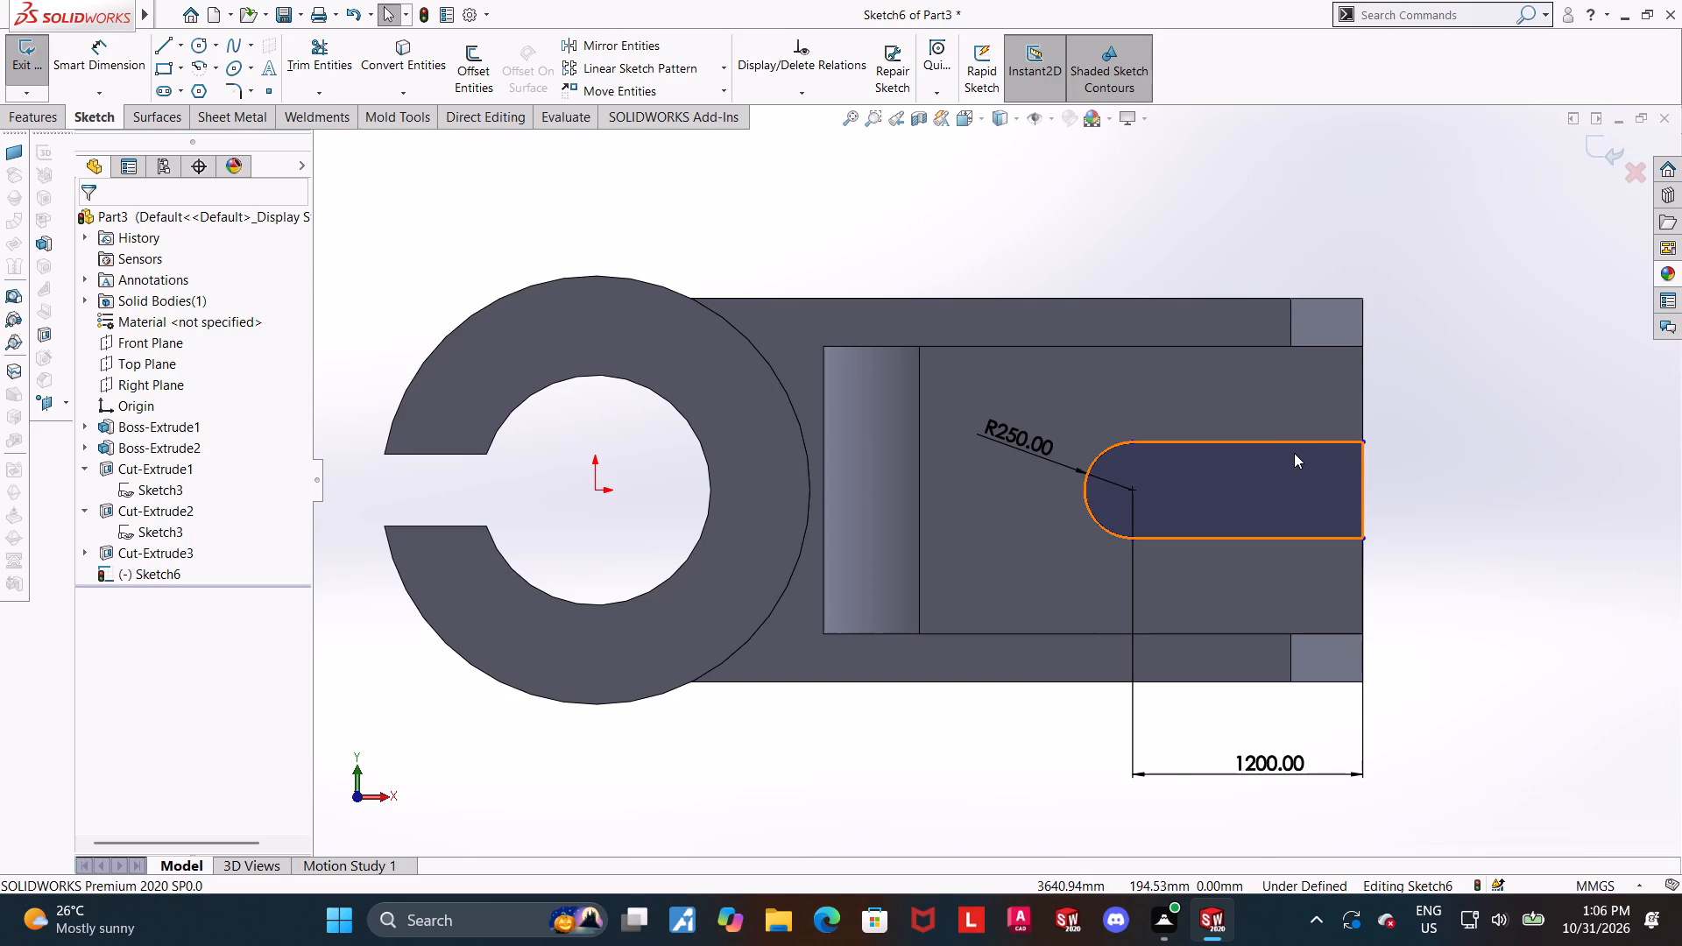
# Make the slot's upper and lower lines tangent to the arc and exit the sketch.
pyautogui.click(1287, 443)
pyautogui.keyDown('ctrl'); pyautogui.click(1107, 452); pyautogui.keyUp('ctrl')
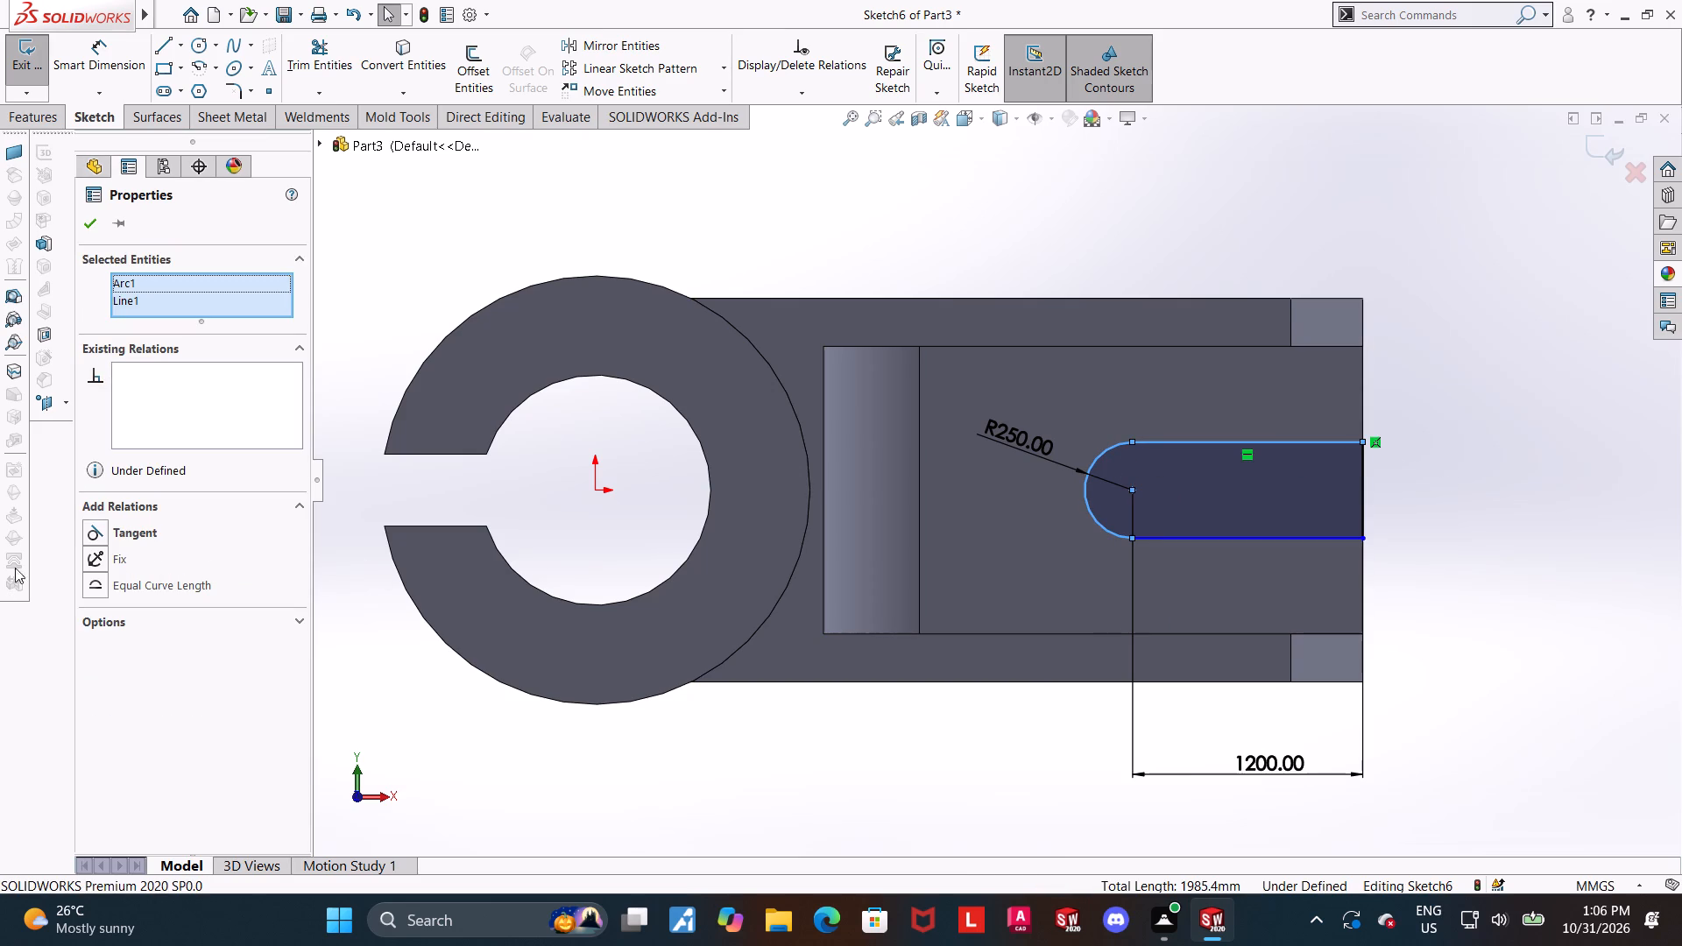
pyautogui.click(93, 527)
pyautogui.click(1444, 551)
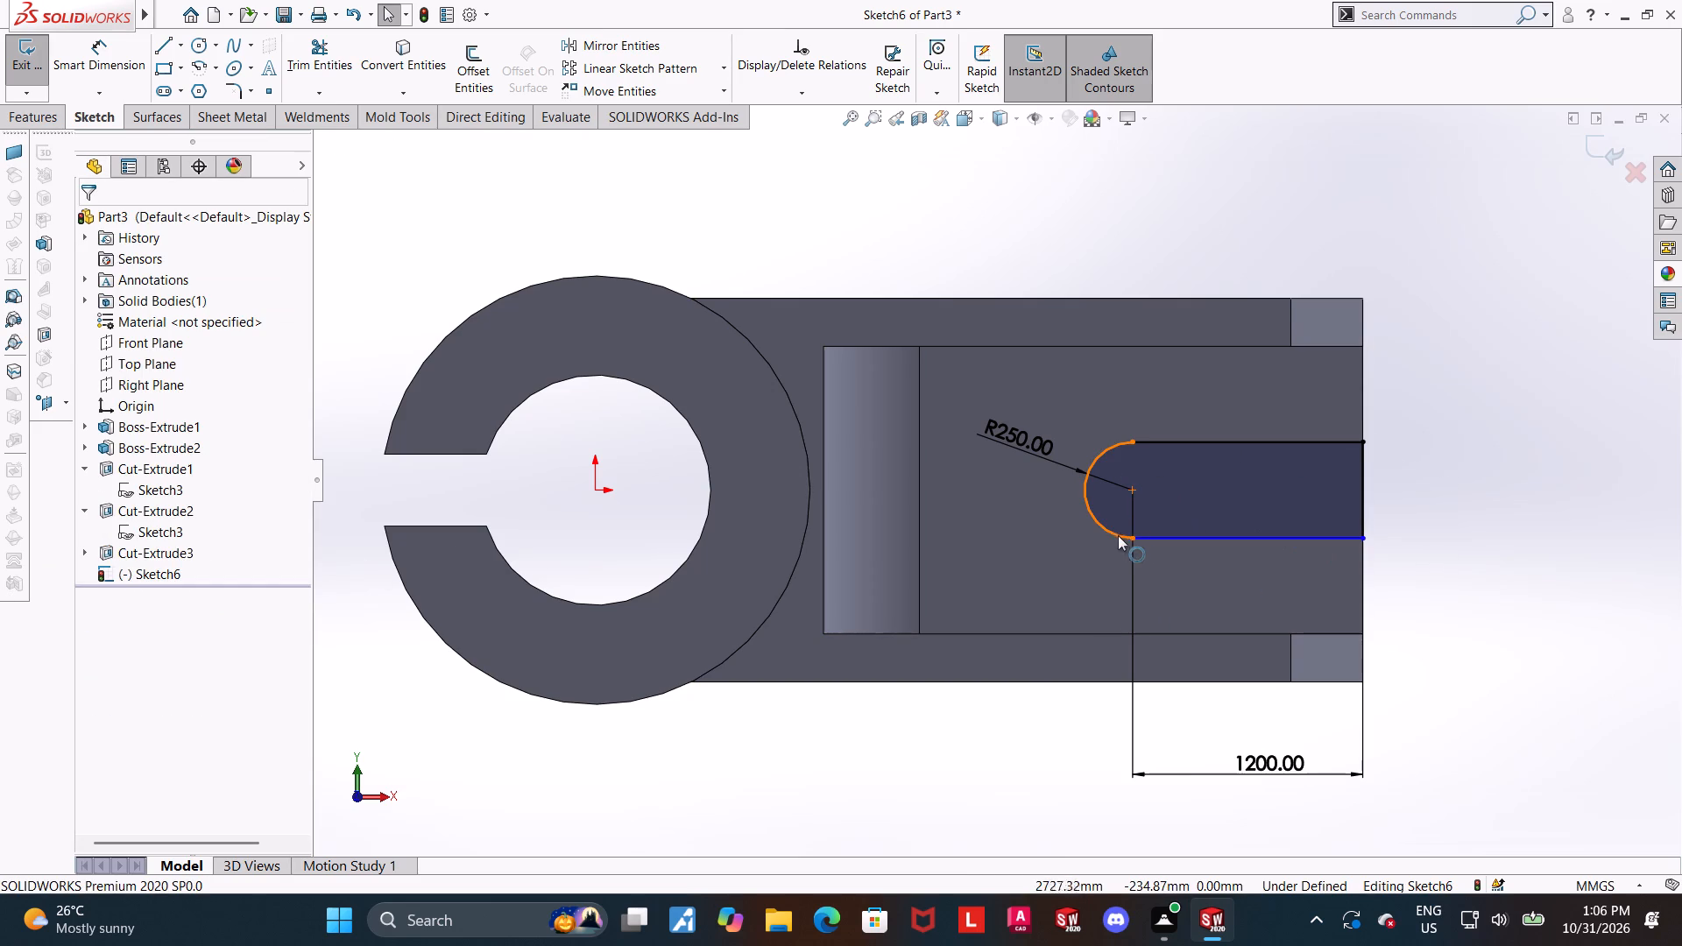
pyautogui.click(1116, 535)
pyautogui.keyDown('ctrl'); pyautogui.click(1172, 540); pyautogui.keyUp('ctrl')
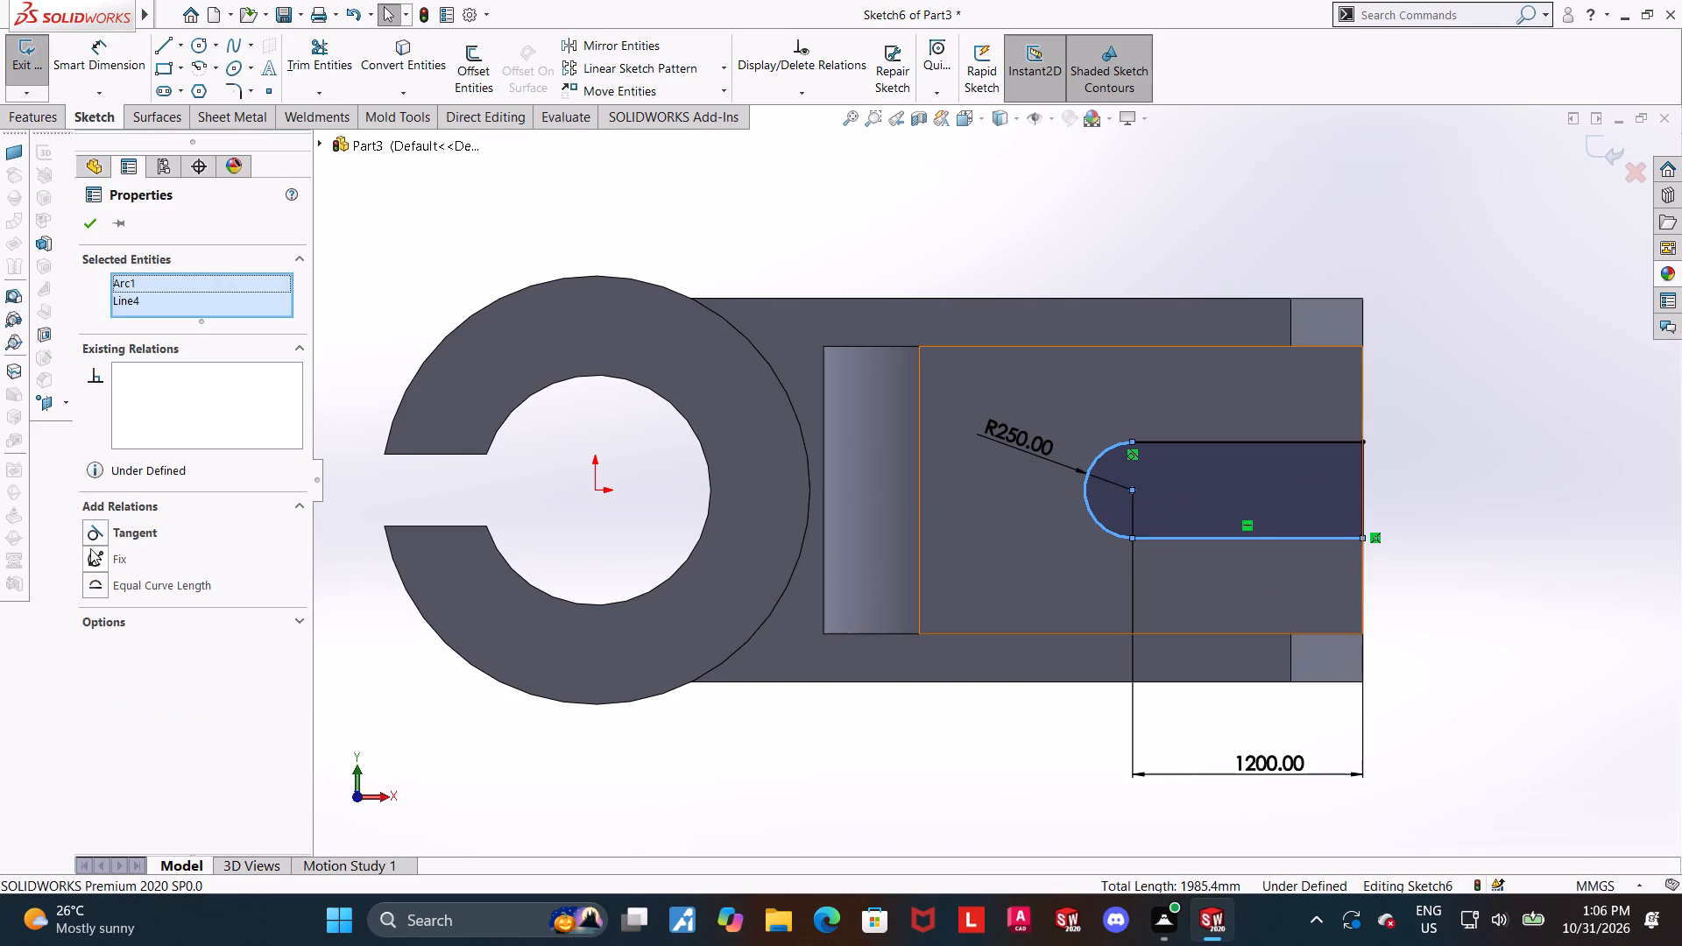
pyautogui.click(89, 532)
pyautogui.click(1581, 592)
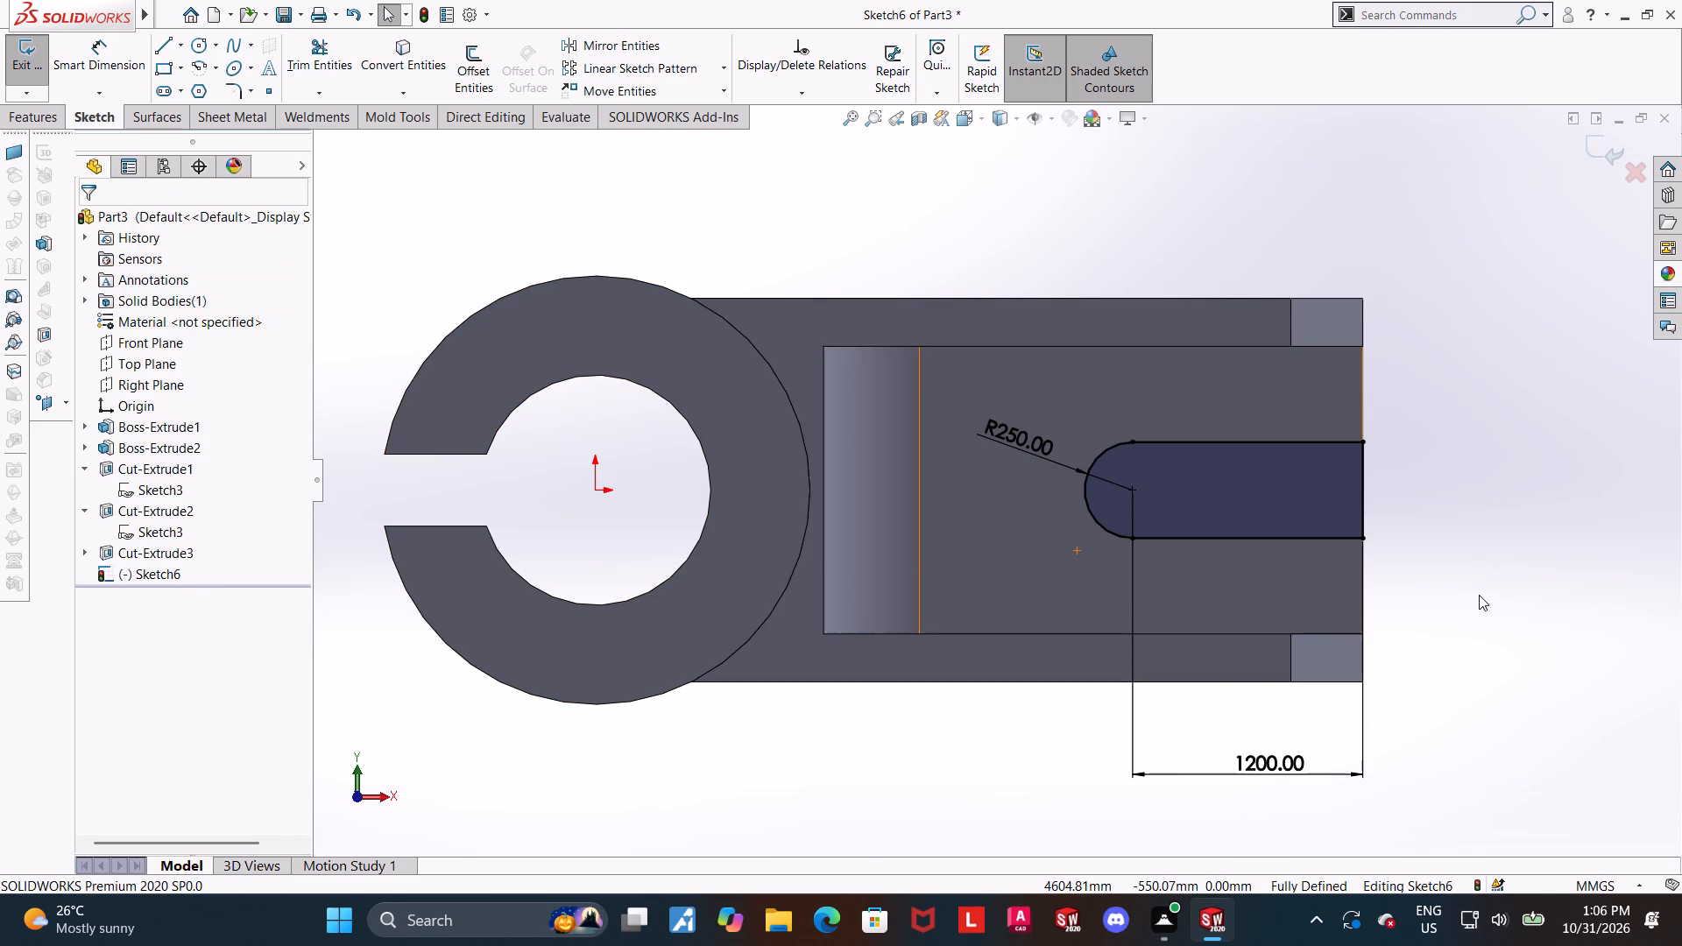
pyautogui.click(1609, 140)
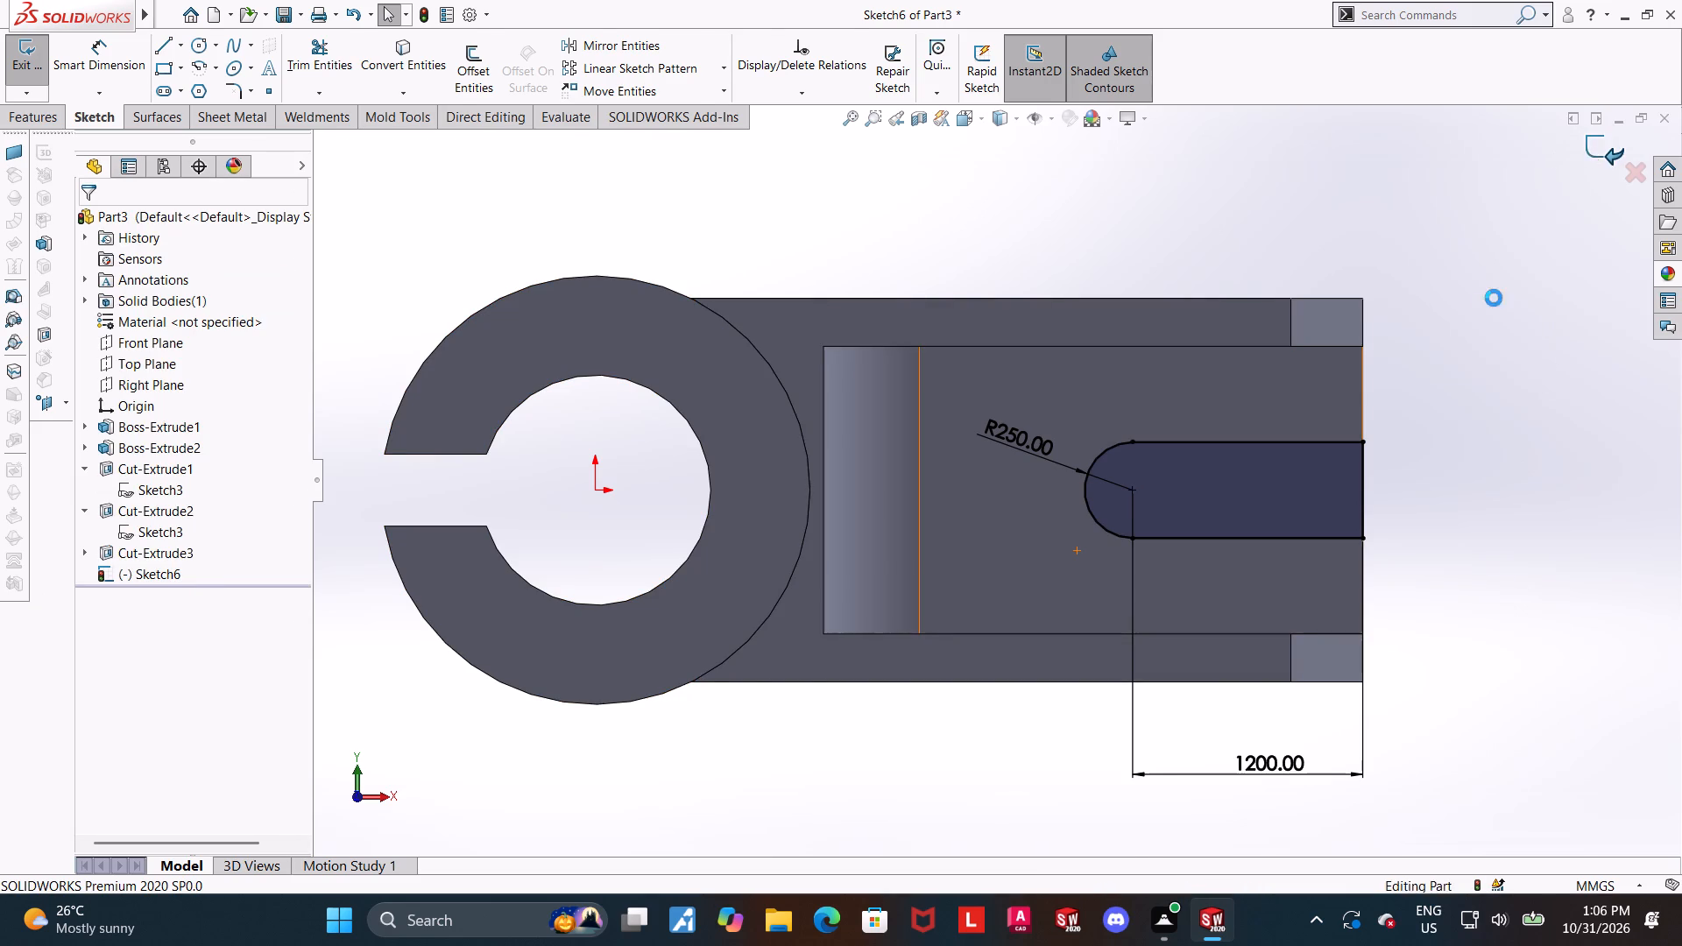
# Cut-extrude the slot profile Through All to make an open-ended slot through the arm's pocket floor.
pyautogui.moveTo(1488, 307); pyautogui.dragTo(1436, 329, button='middle')
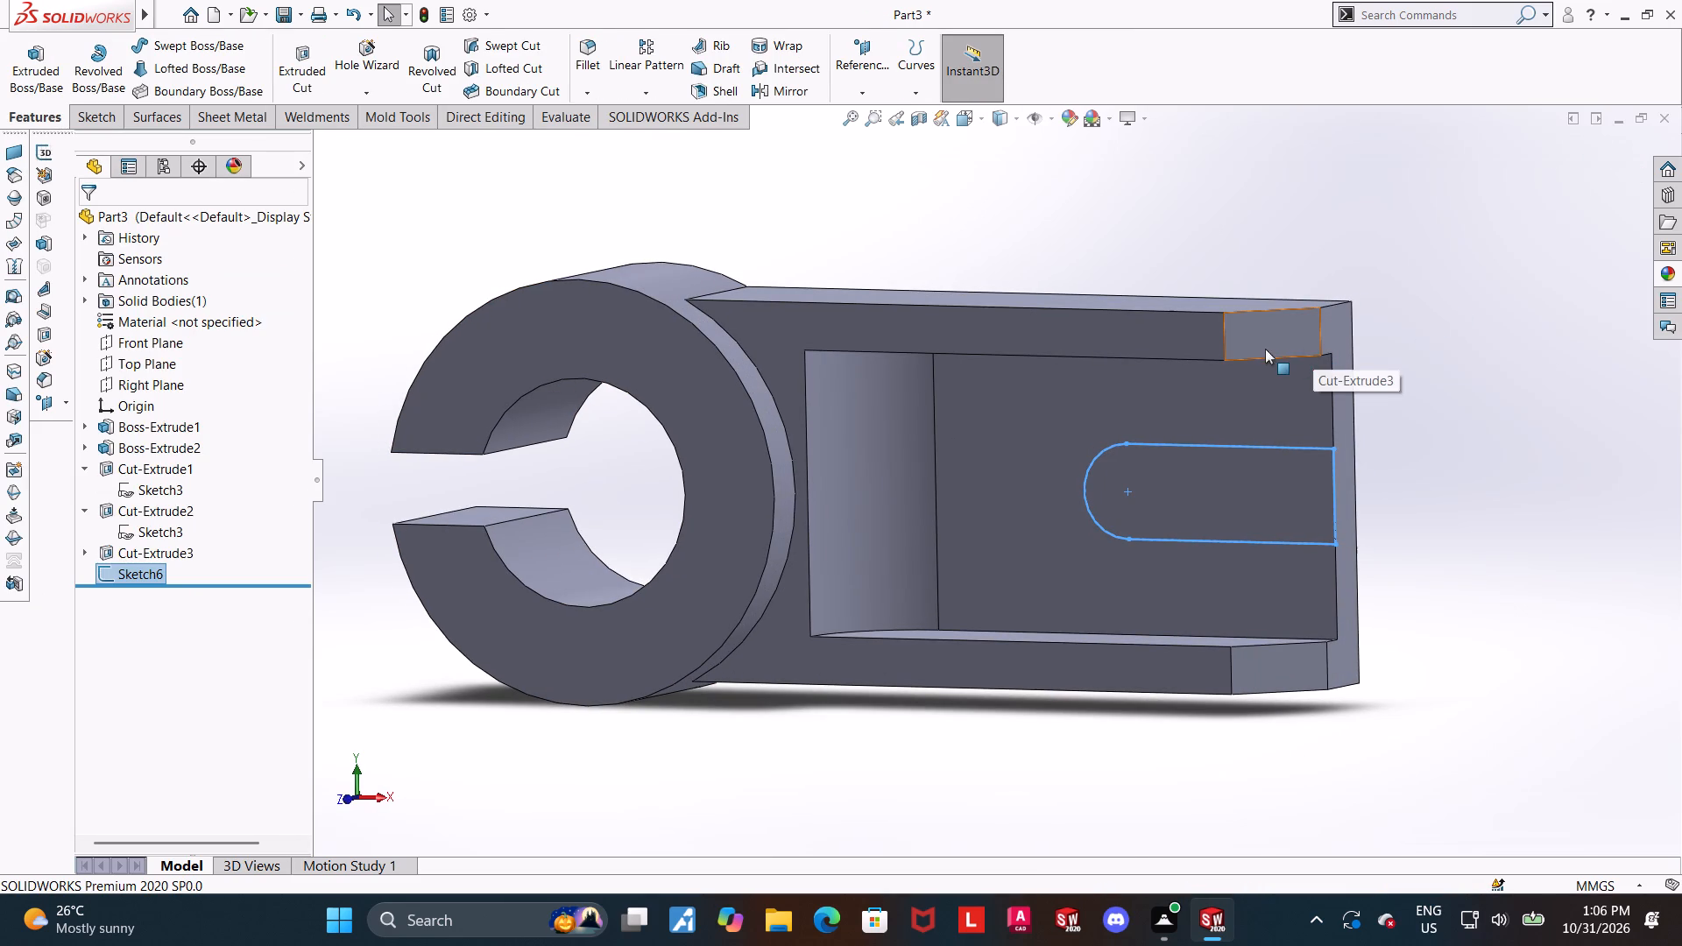
pyautogui.click(313, 50)
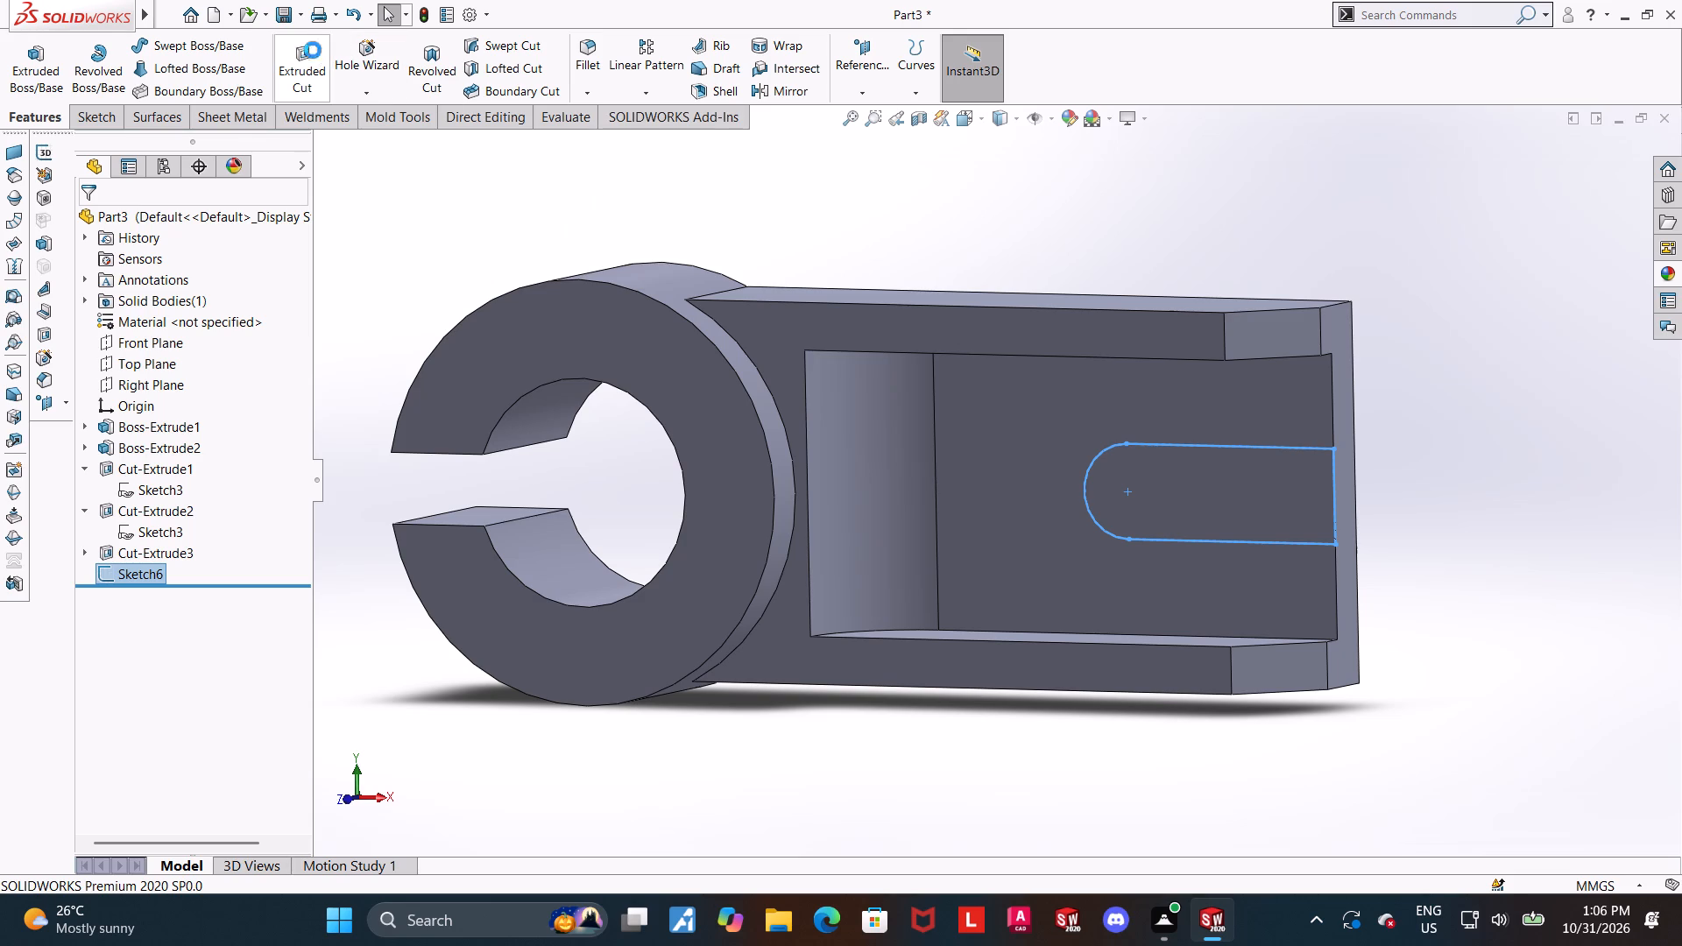
pyautogui.click(150, 341)
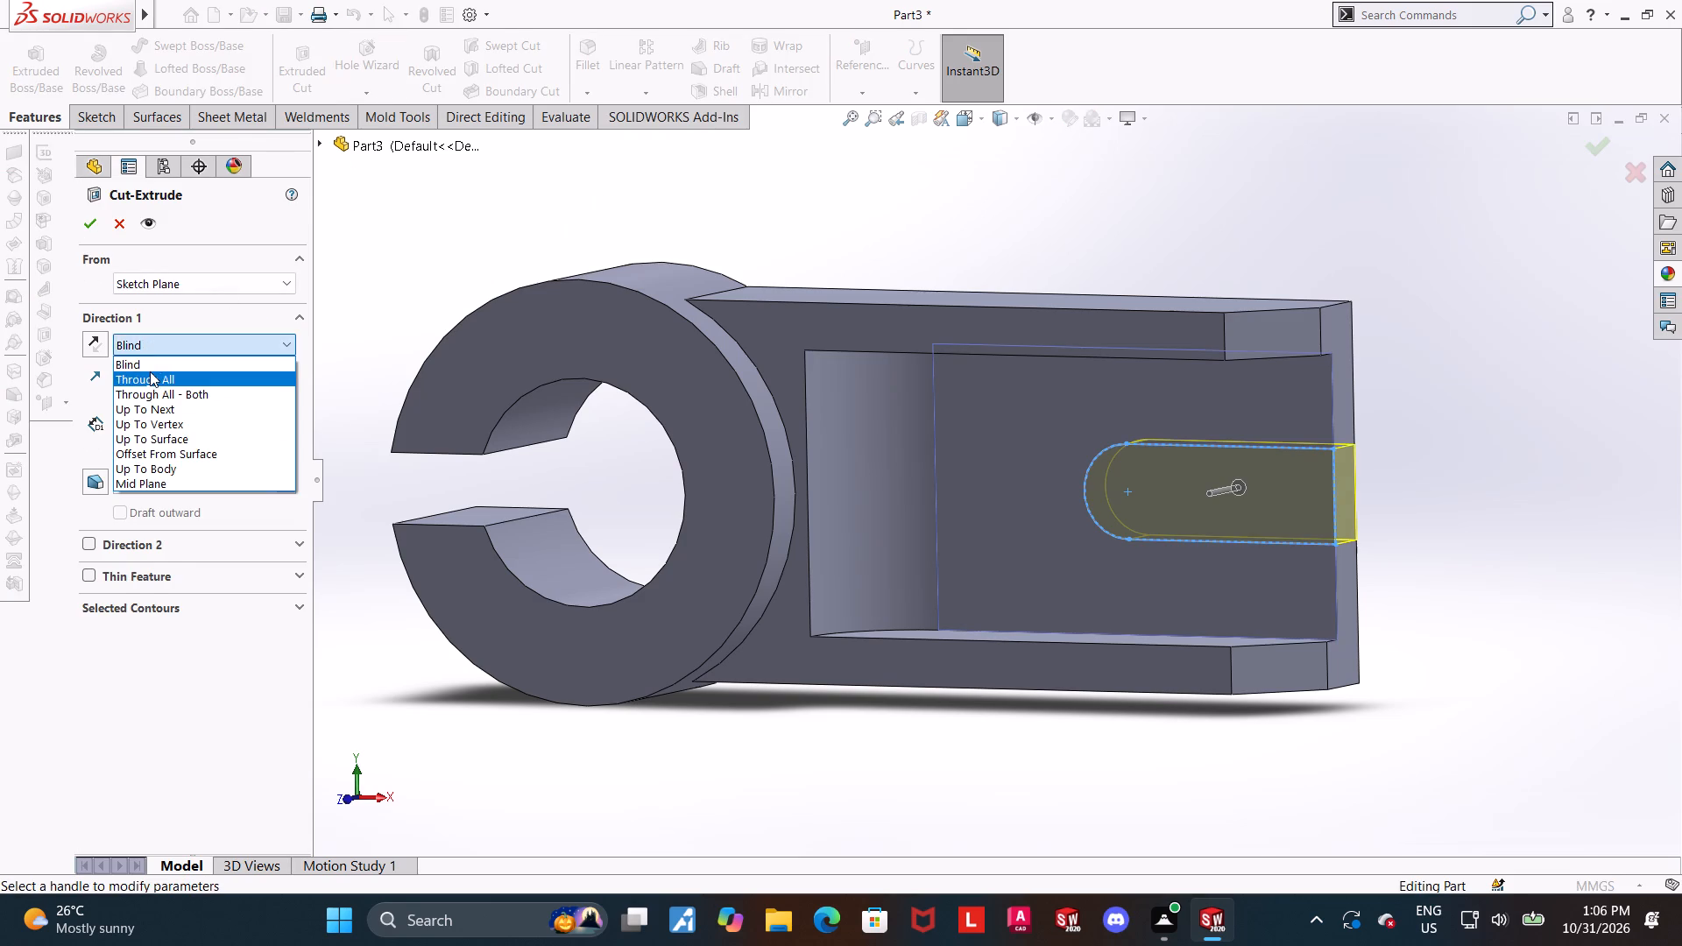
pyautogui.click(150, 371)
pyautogui.click(74, 205)
pyautogui.click(80, 212)
pyautogui.click(1466, 462)
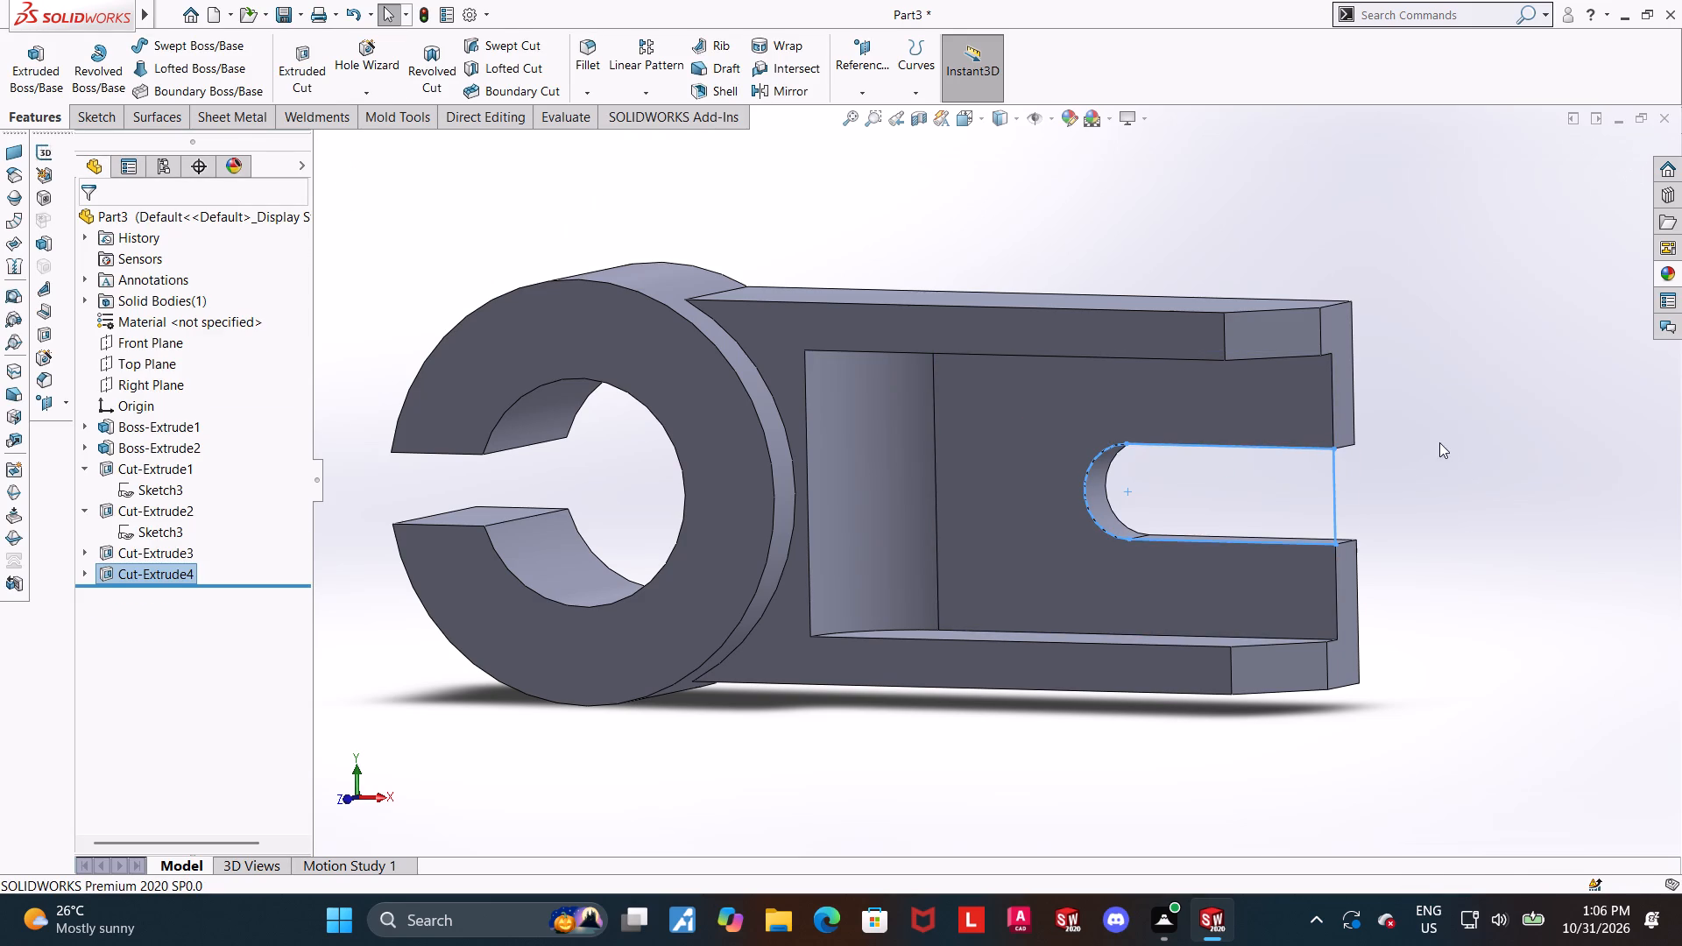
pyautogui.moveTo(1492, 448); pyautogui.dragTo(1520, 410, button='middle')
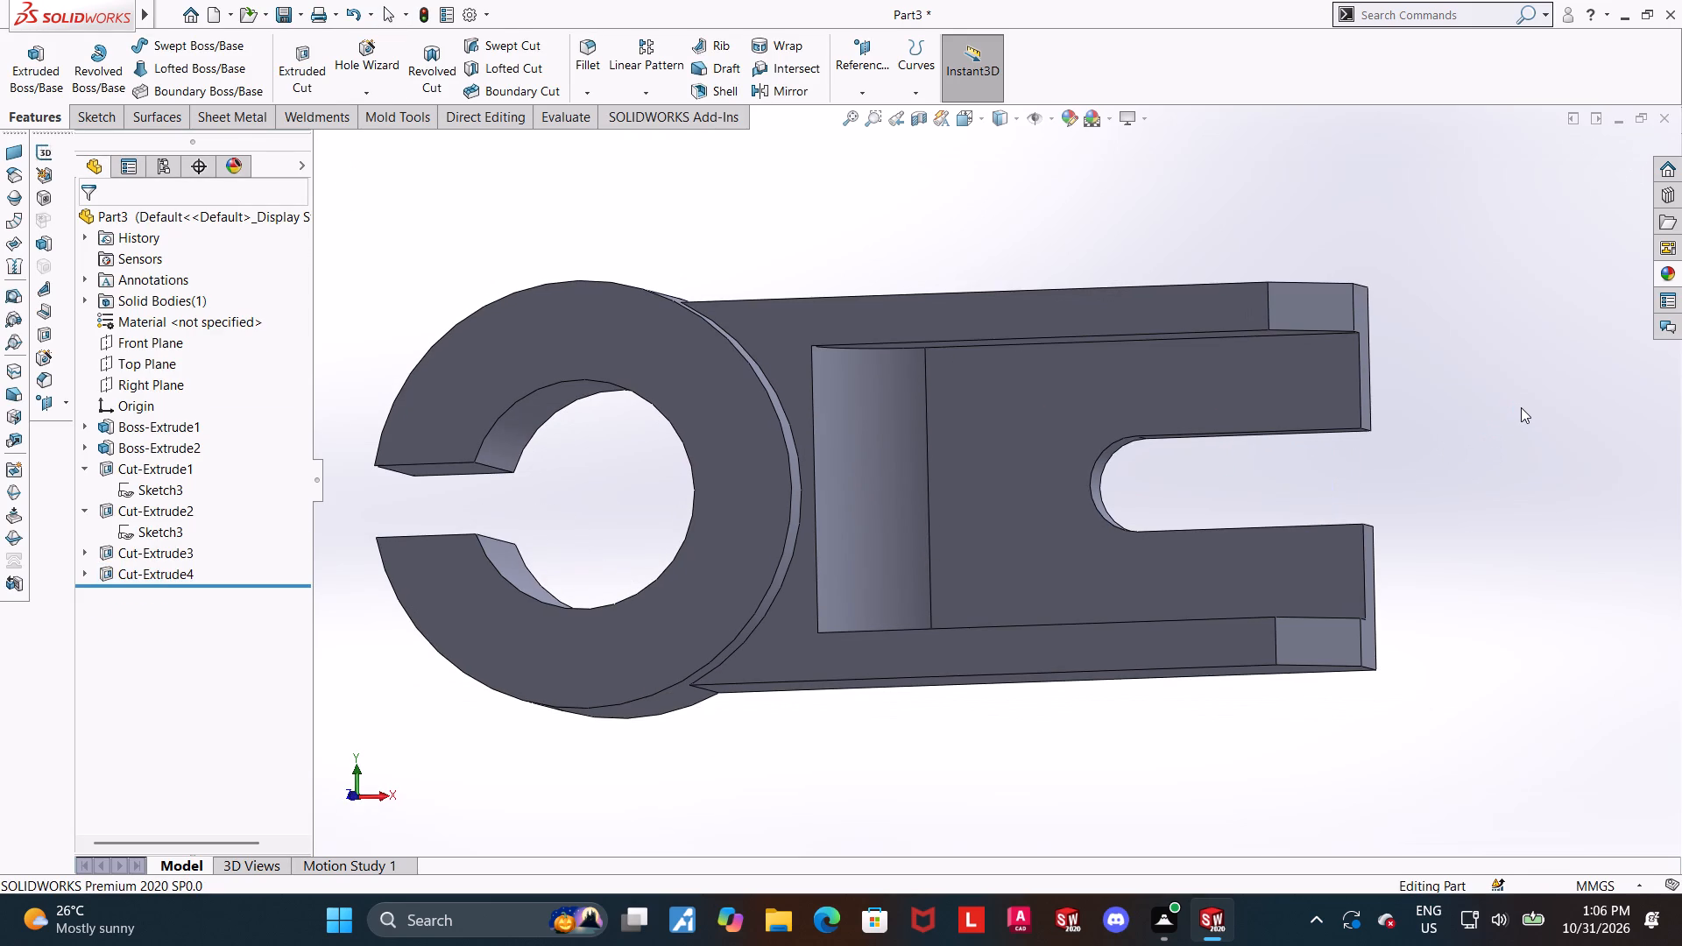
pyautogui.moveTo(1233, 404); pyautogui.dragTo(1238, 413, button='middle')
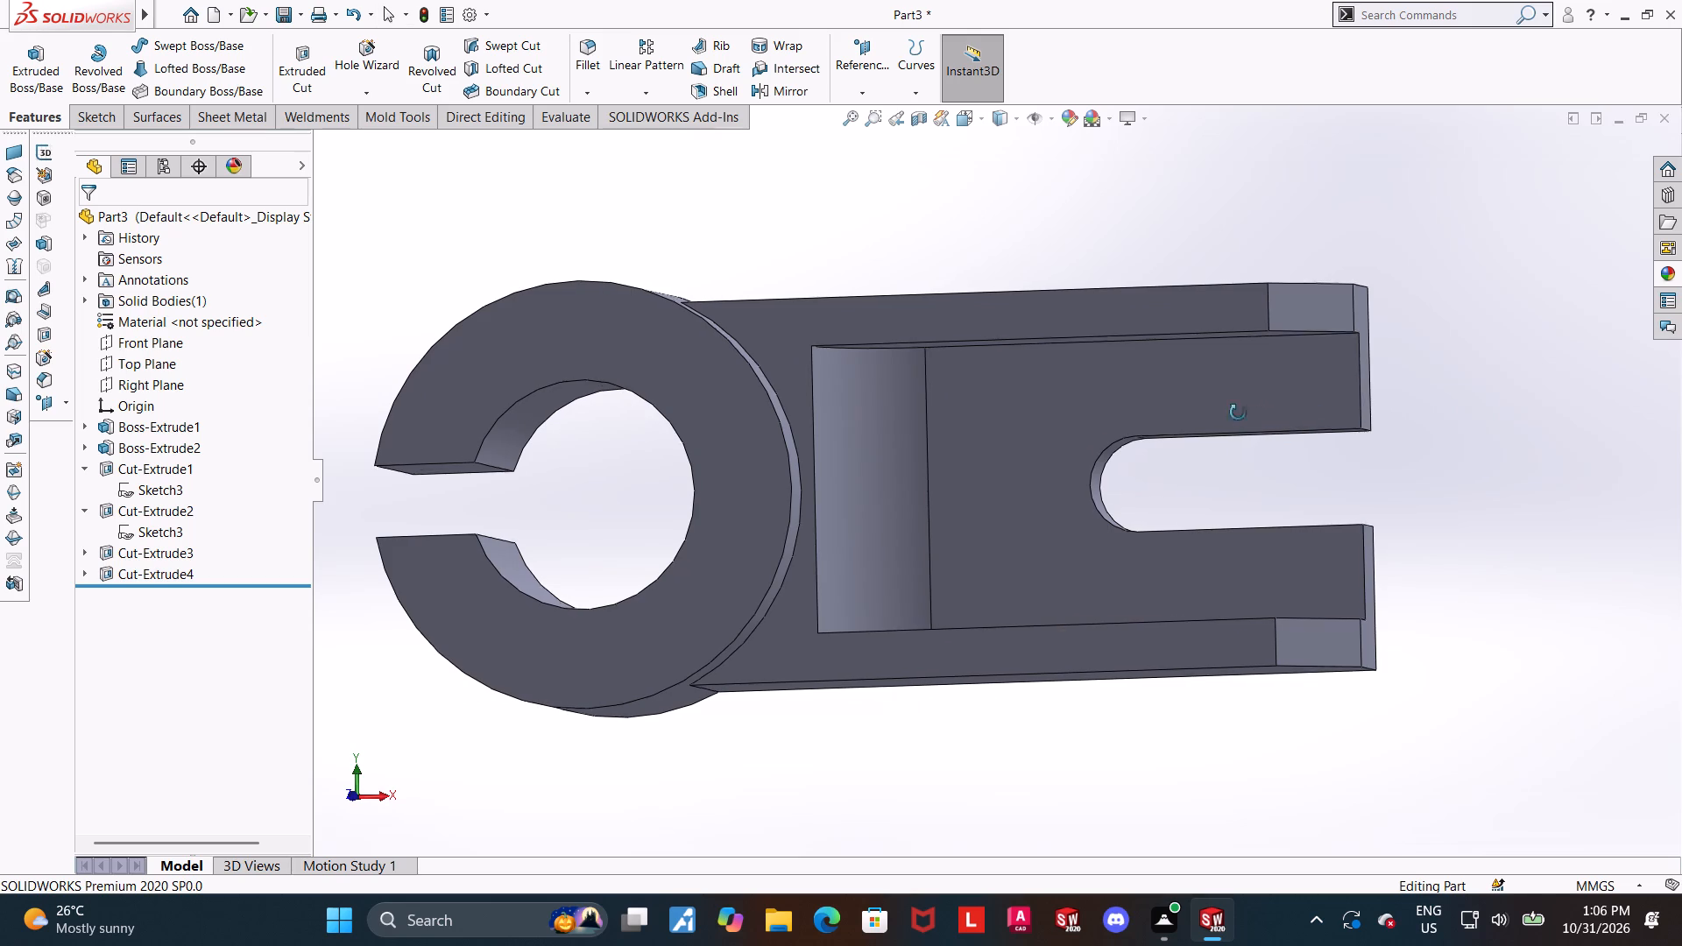
# Start a new sketch on the arm's pocket floor face beside the open-ended slot.
pyautogui.moveTo(1238, 413); pyautogui.dragTo(1240, 416, button='middle')
pyautogui.click(1181, 395)
pyautogui.click(1254, 357)
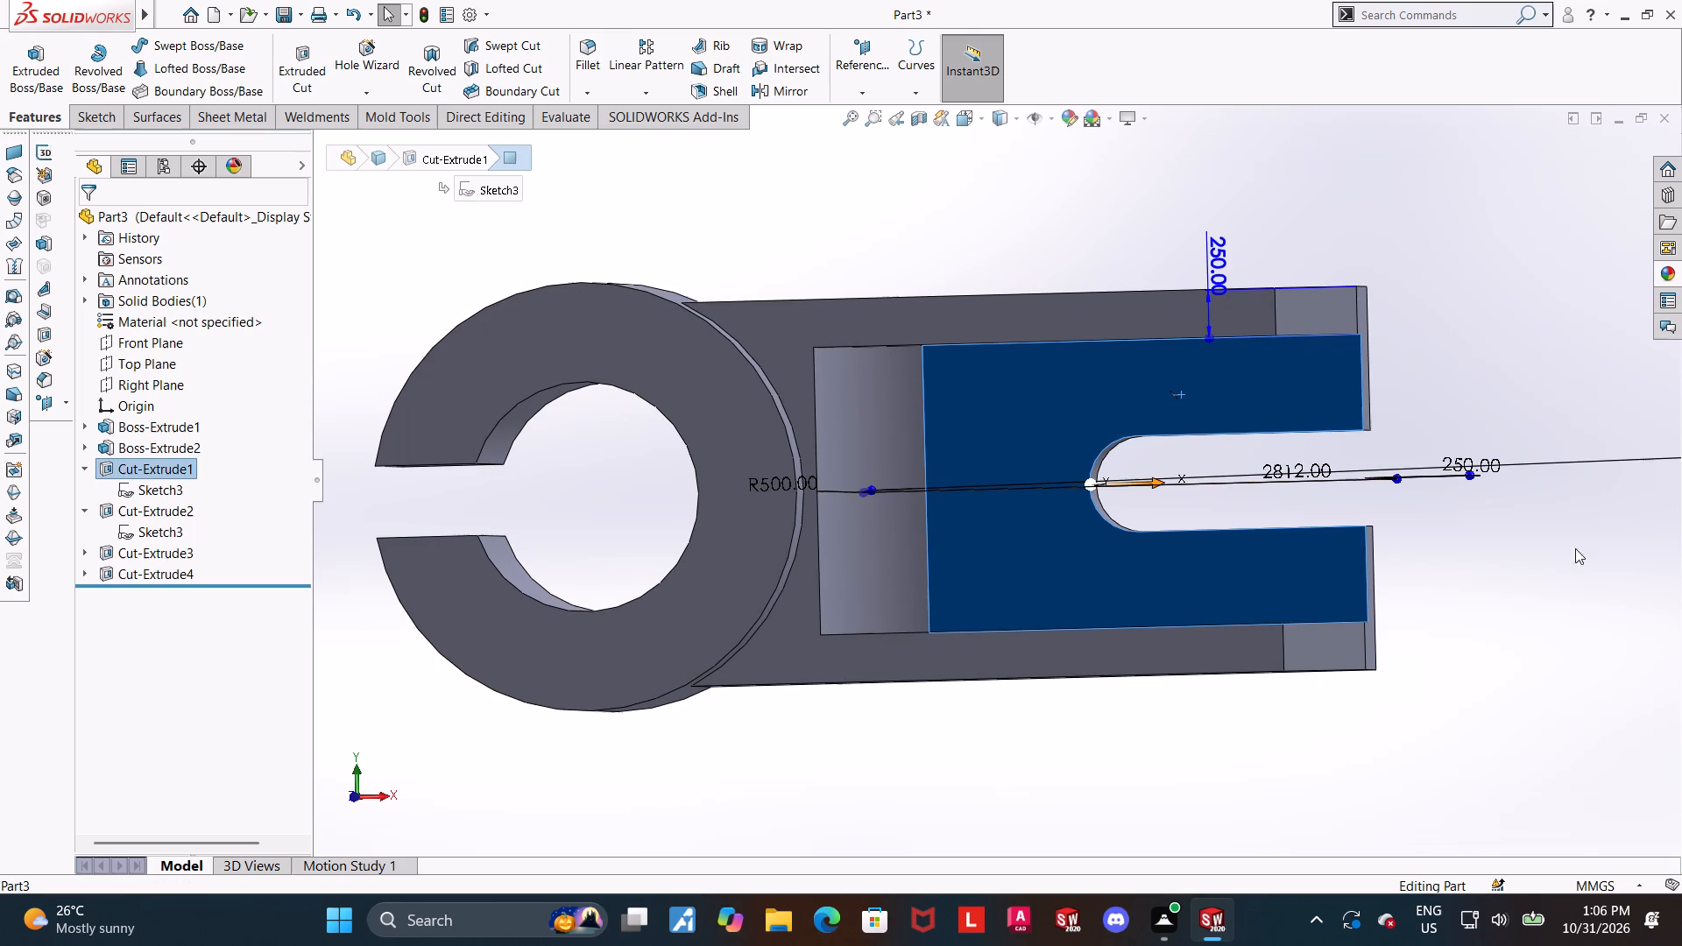
pyautogui.click(1574, 552)
pyautogui.click(1179, 392)
pyautogui.click(1246, 346)
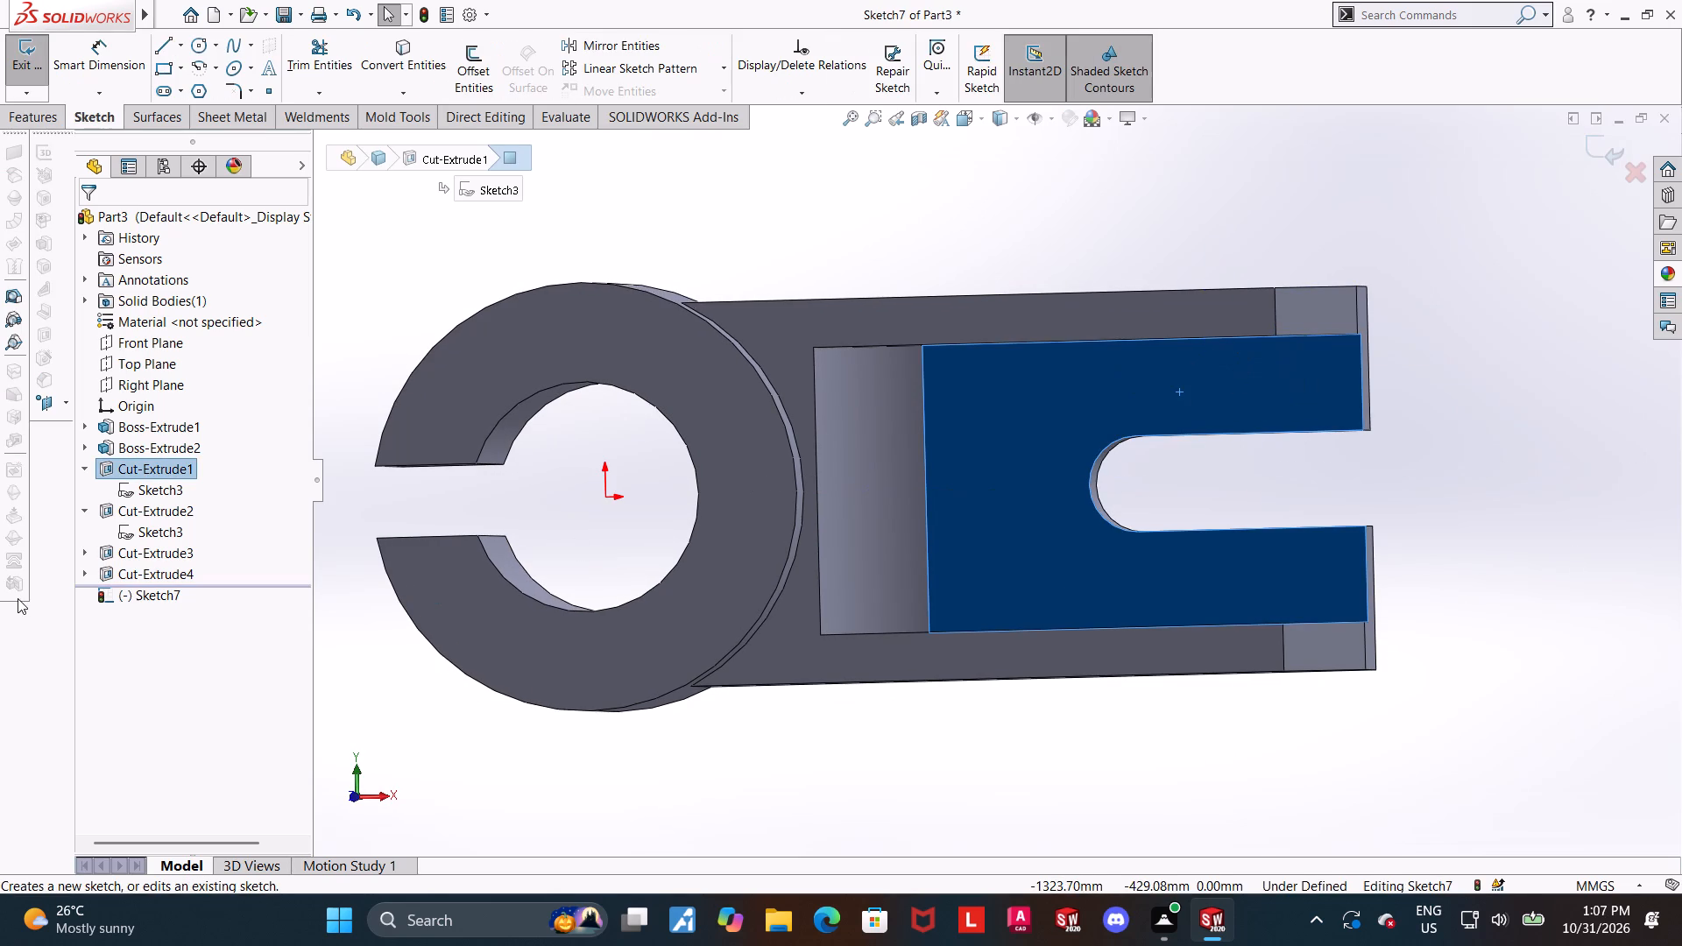
pyautogui.click(108, 589)
pyautogui.click(141, 565)
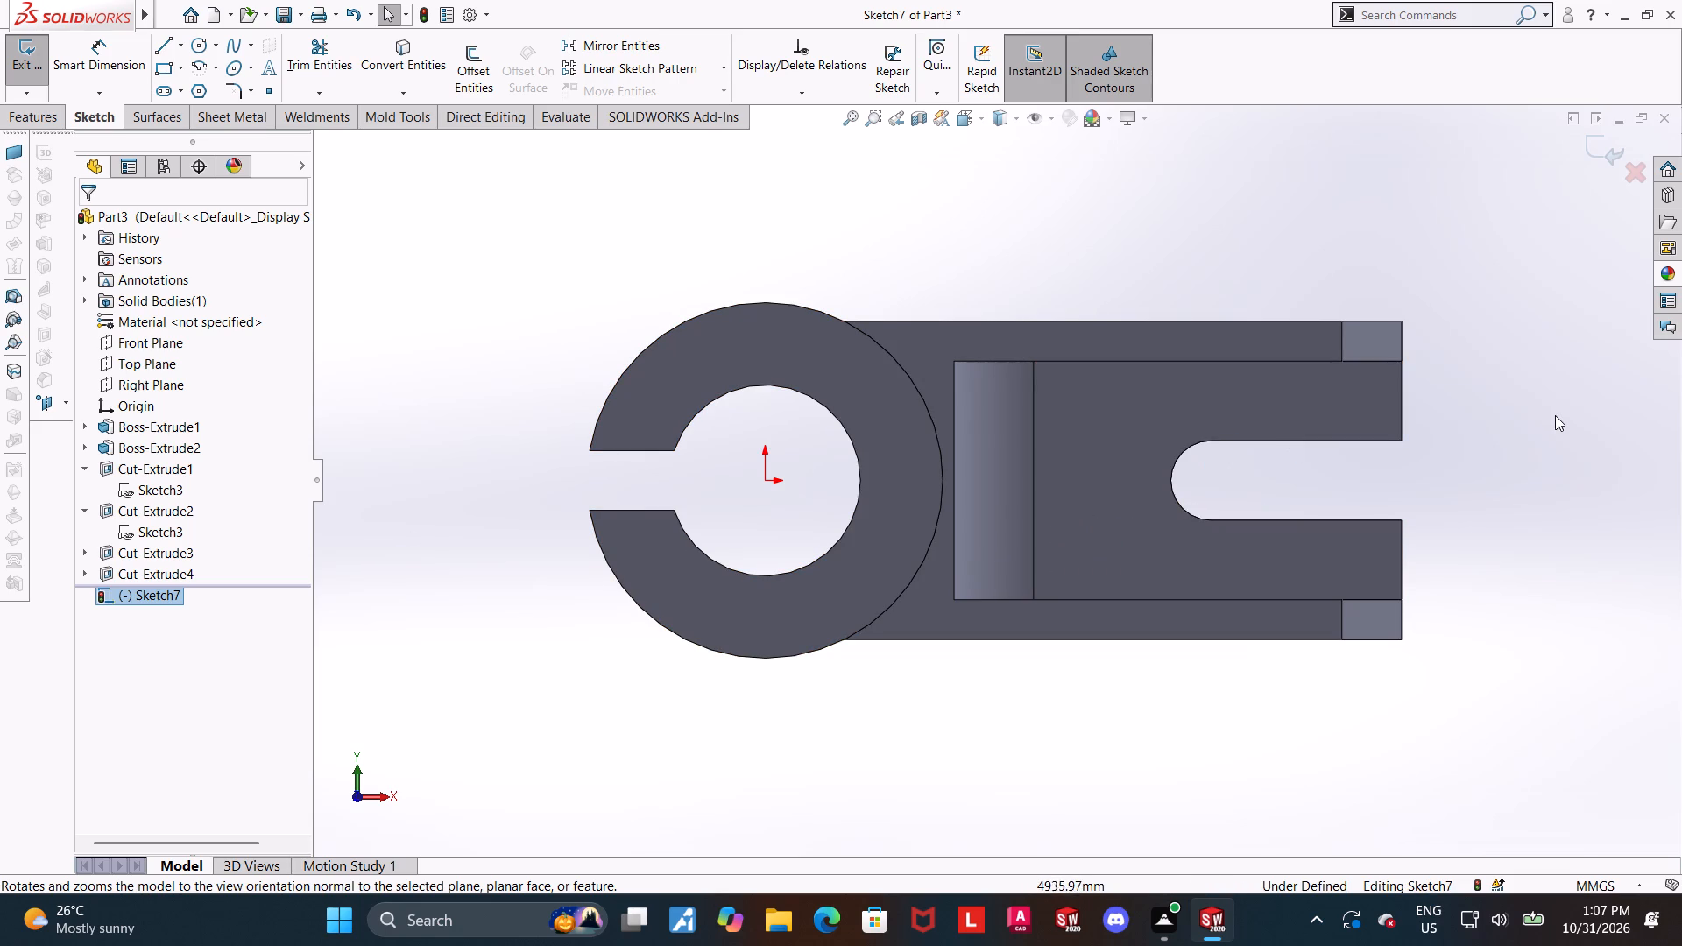
# Convert the slot's upper straight edge, rounded end and lower straight edge into sketch entities.
pyautogui.scroll(-2, 1557, 418)
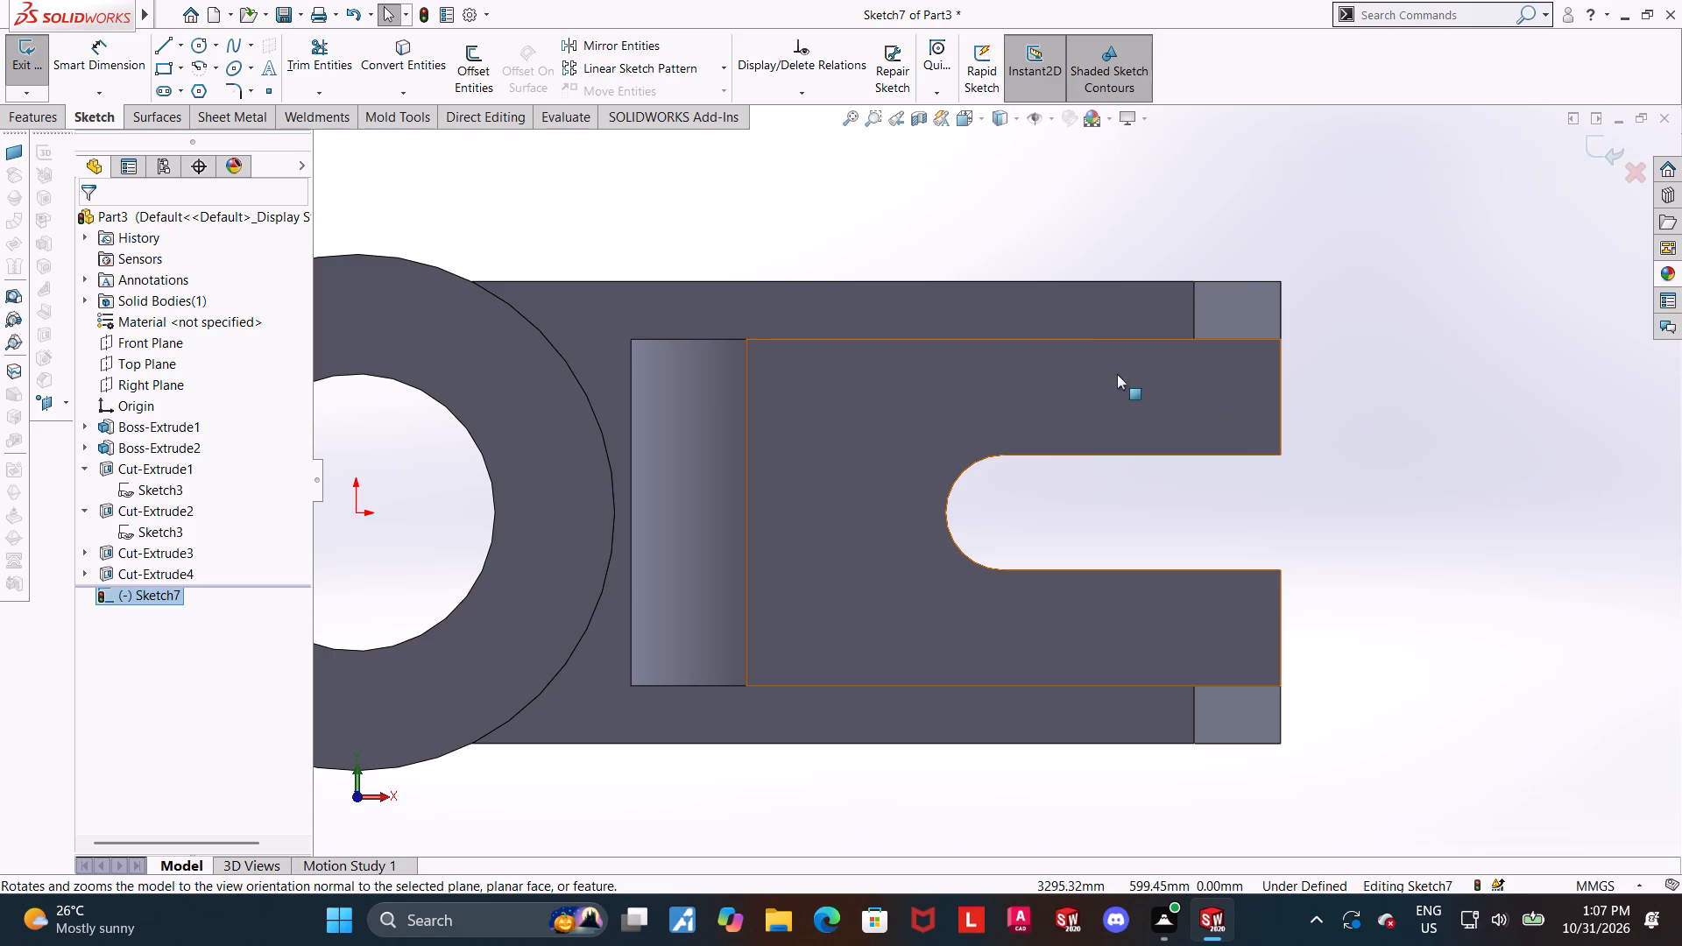
pyautogui.moveTo(430, 53); pyautogui.dragTo(440, 53)
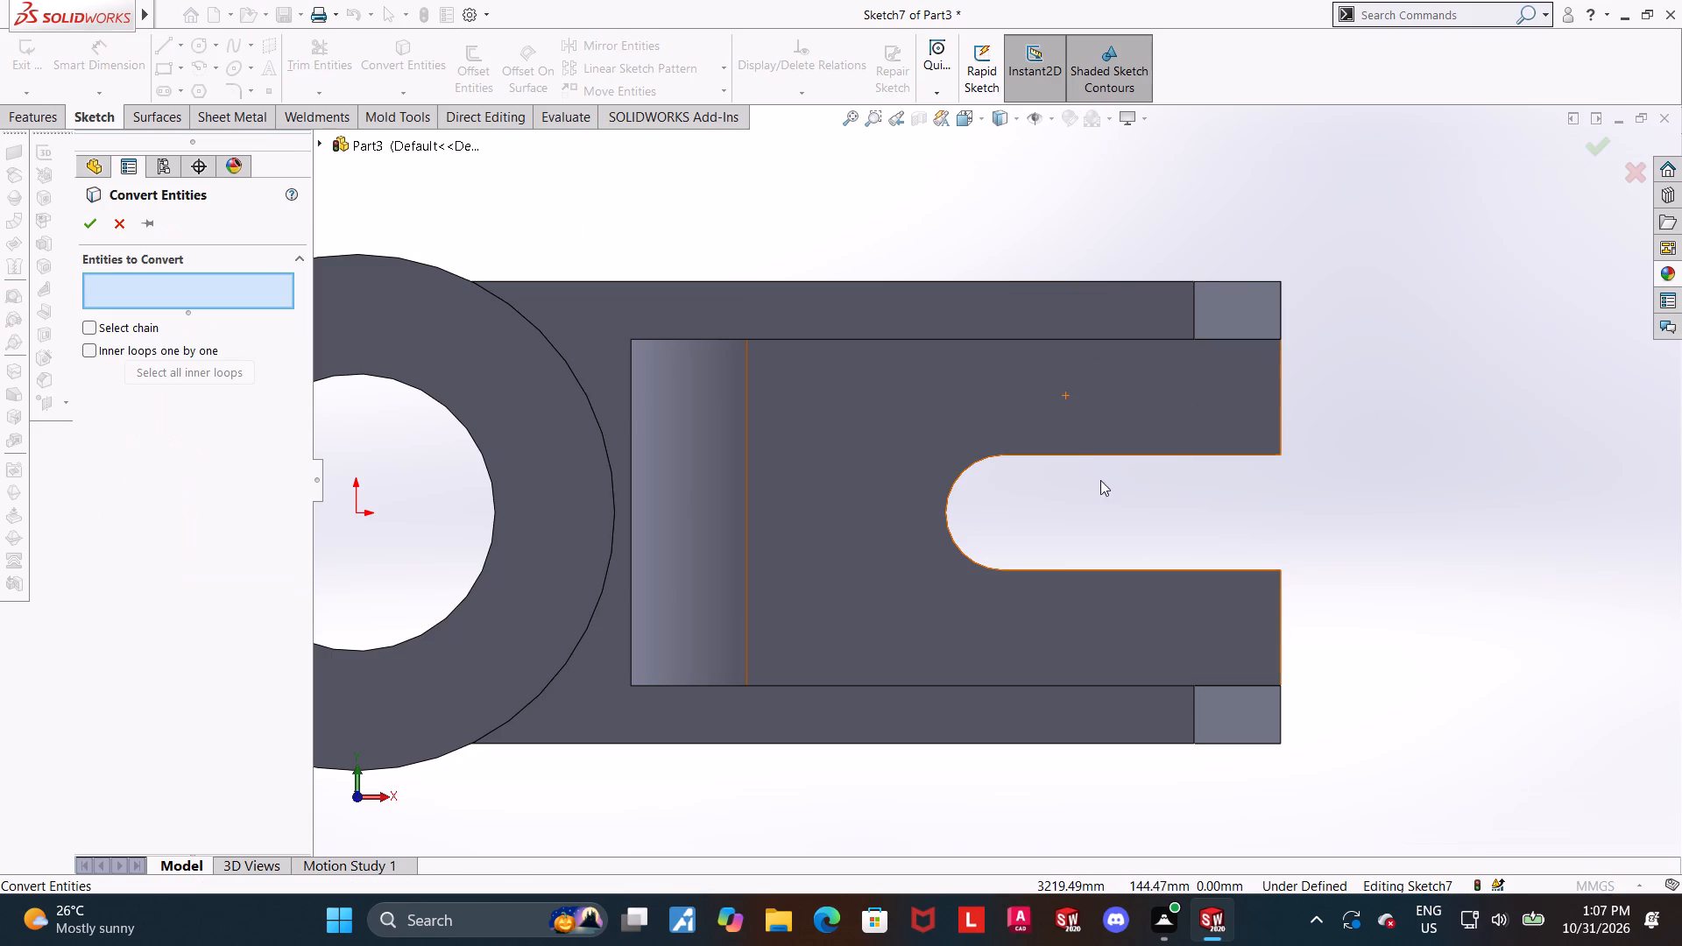
pyautogui.click(1090, 453)
pyautogui.click(980, 458)
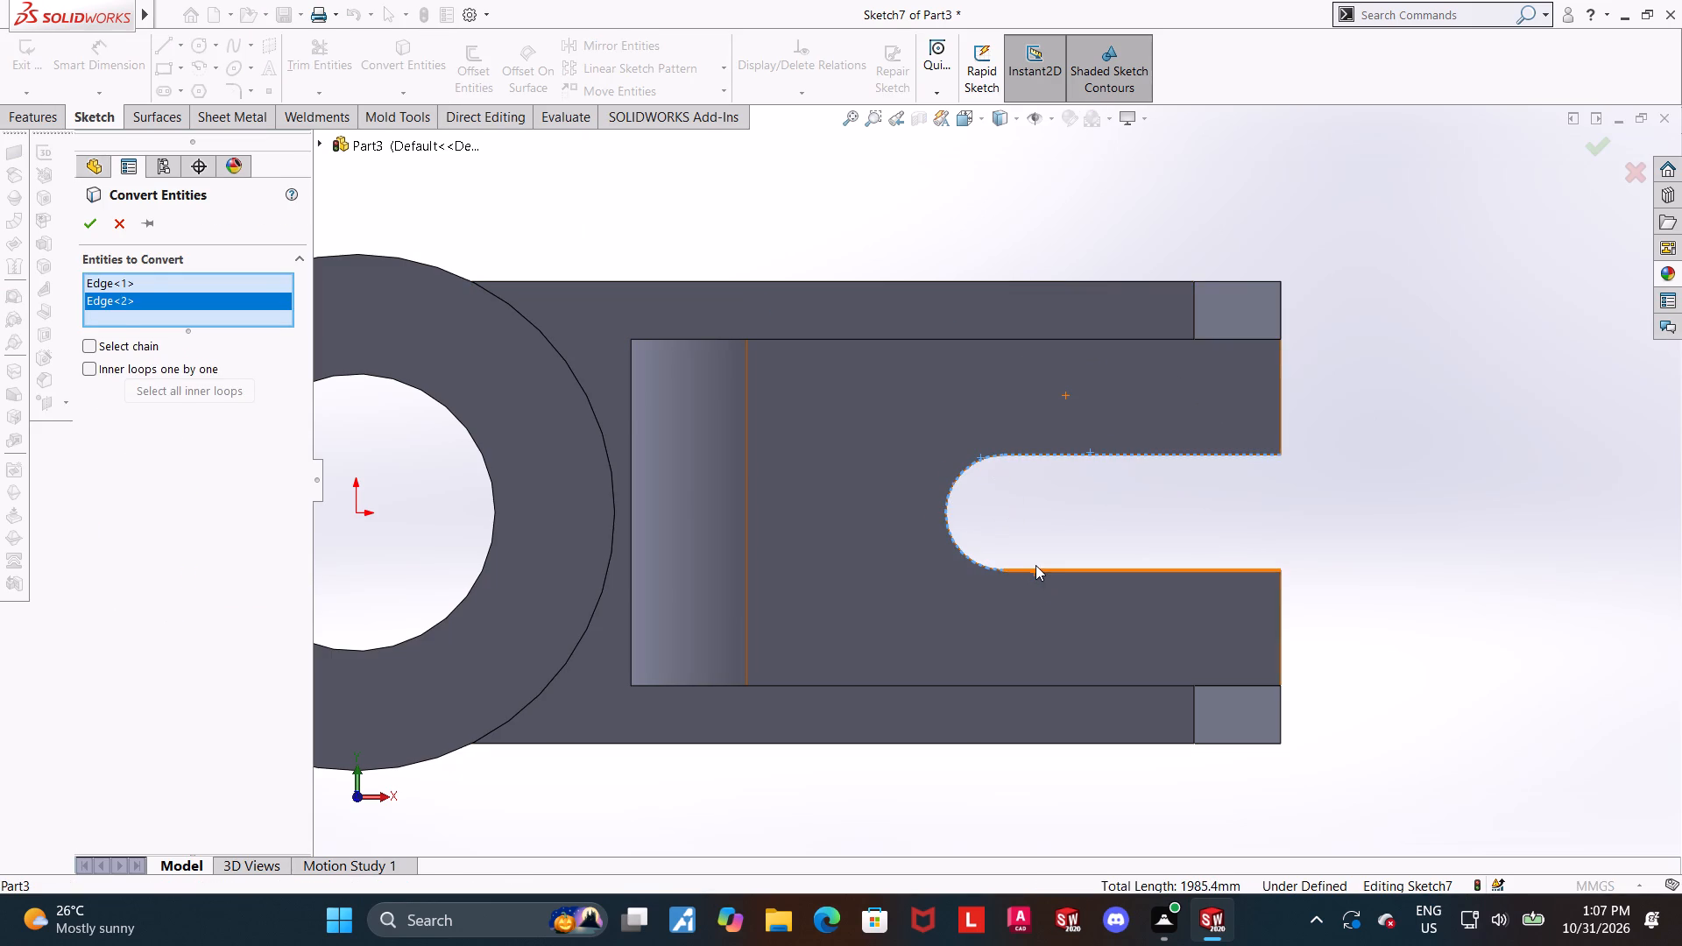
pyautogui.click(1040, 572)
pyautogui.click(82, 232)
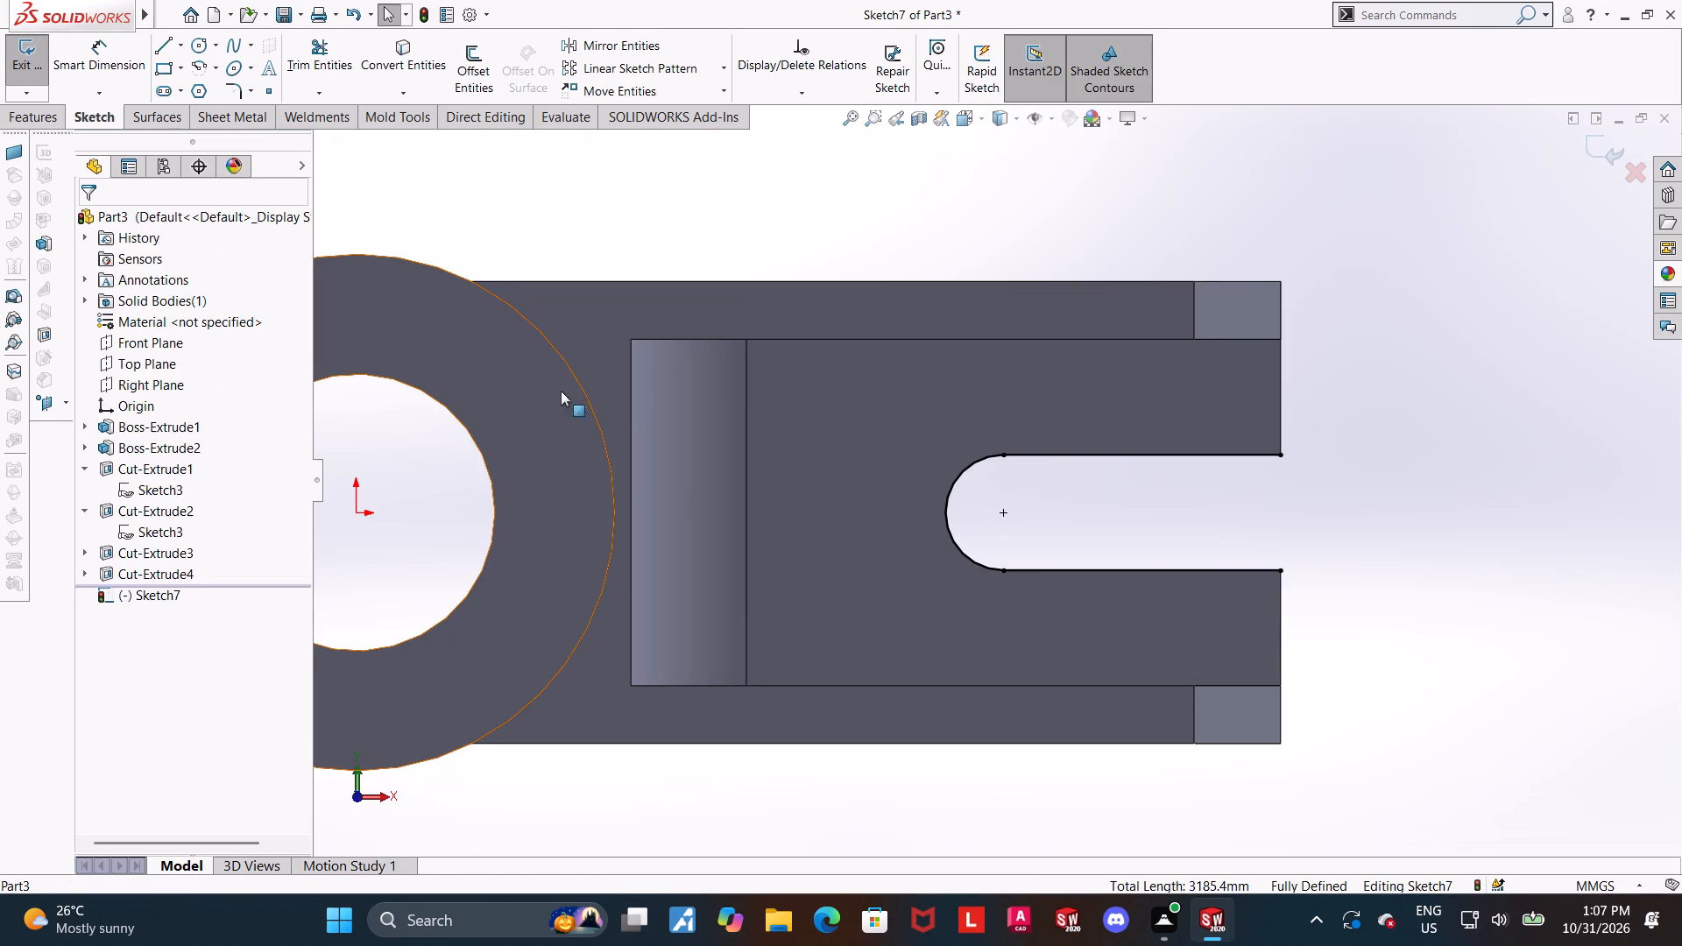
# Sketch a semicircular centerpoint arc of about 531 mm radius around the slot's rounded end, centred on the slot arc's centre.
pyautogui.click(199, 65)
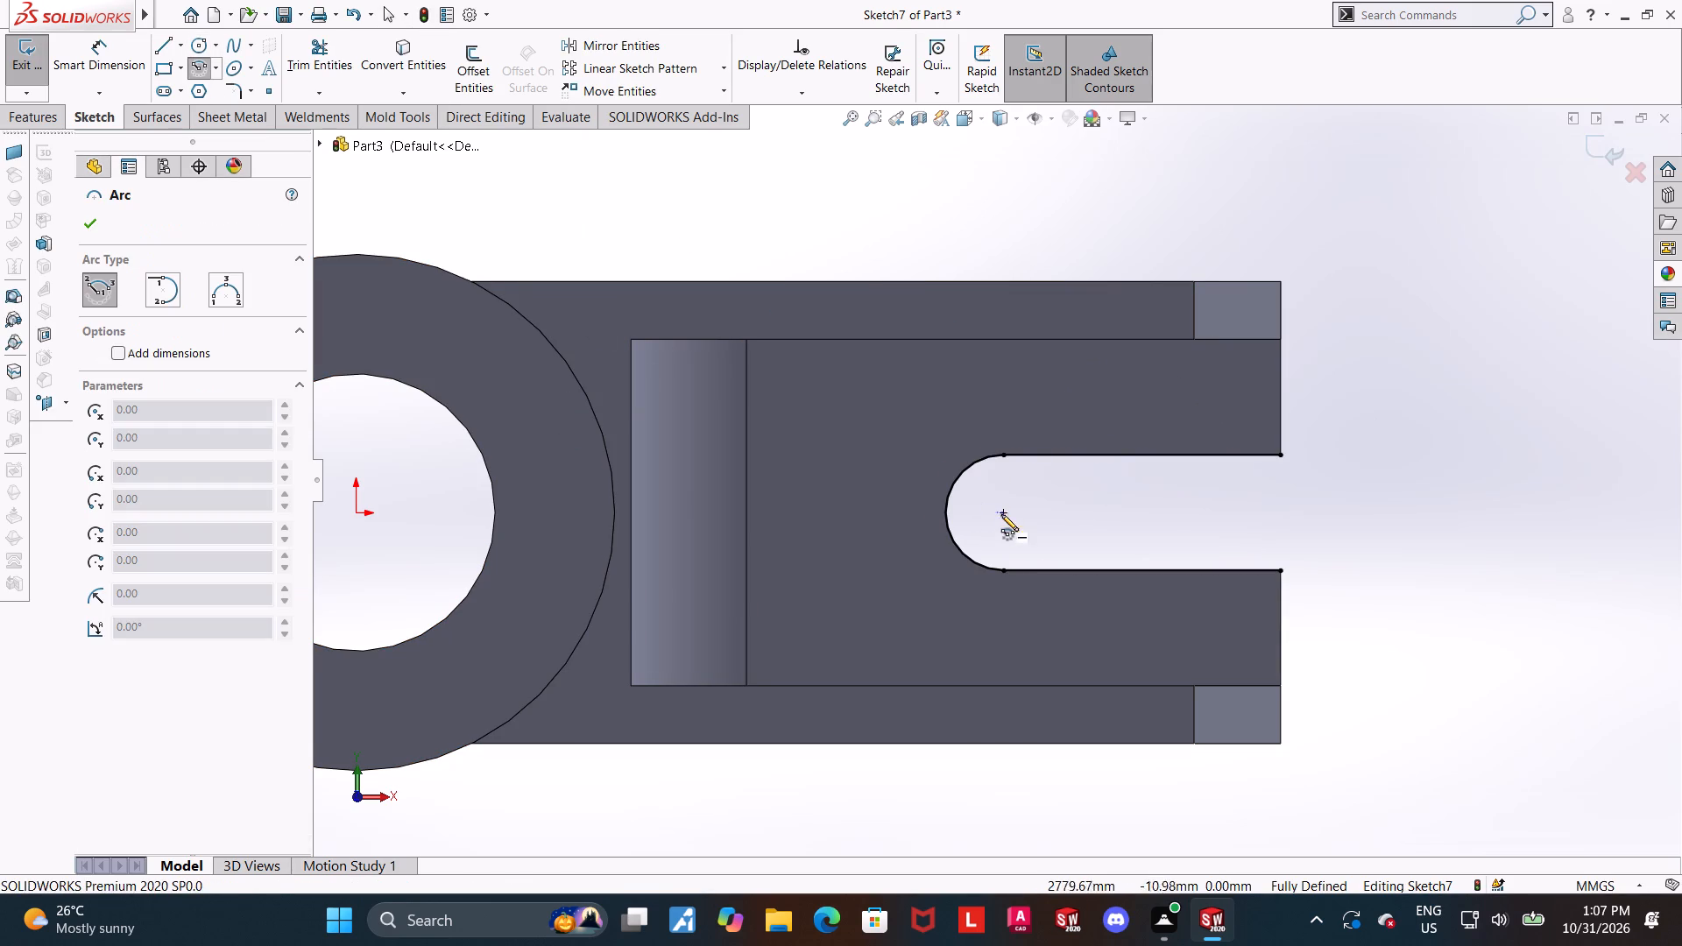
pyautogui.click(1001, 514)
pyautogui.click(1007, 390)
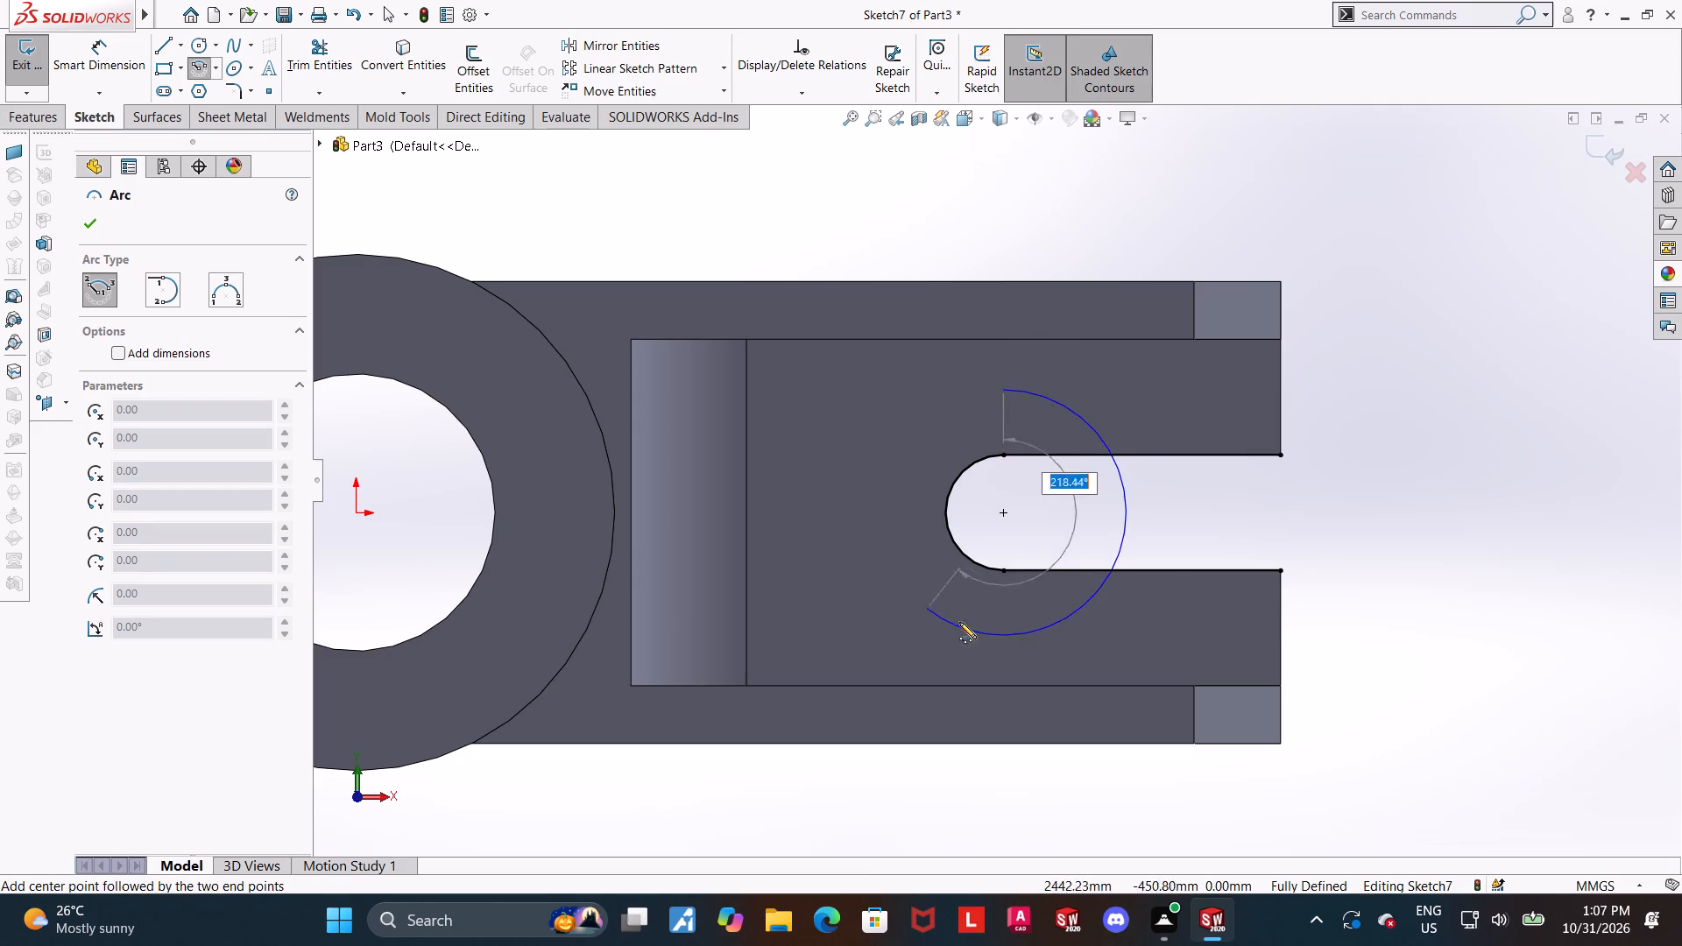
pyautogui.click(1004, 623)
pyautogui.press('Escape')
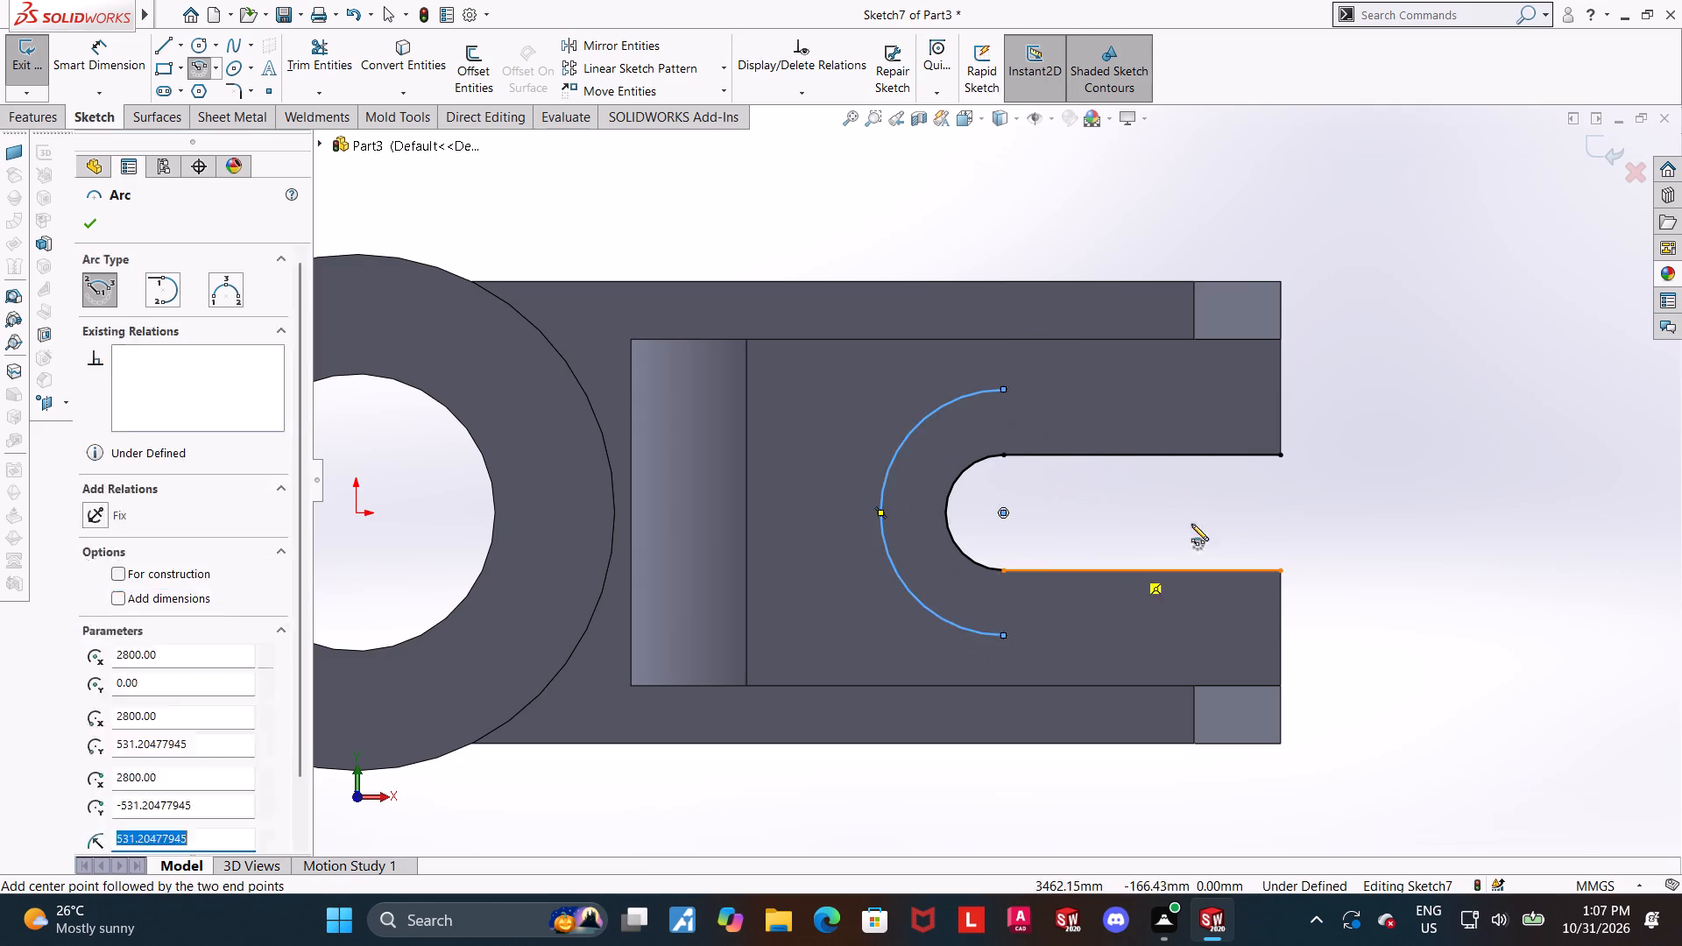
pyautogui.press('Escape')
# Draw a horizontal line from the outer arc's upper end to the arm's end edge and a vertical line down to the slot's upper edge.
pyautogui.click(170, 47)
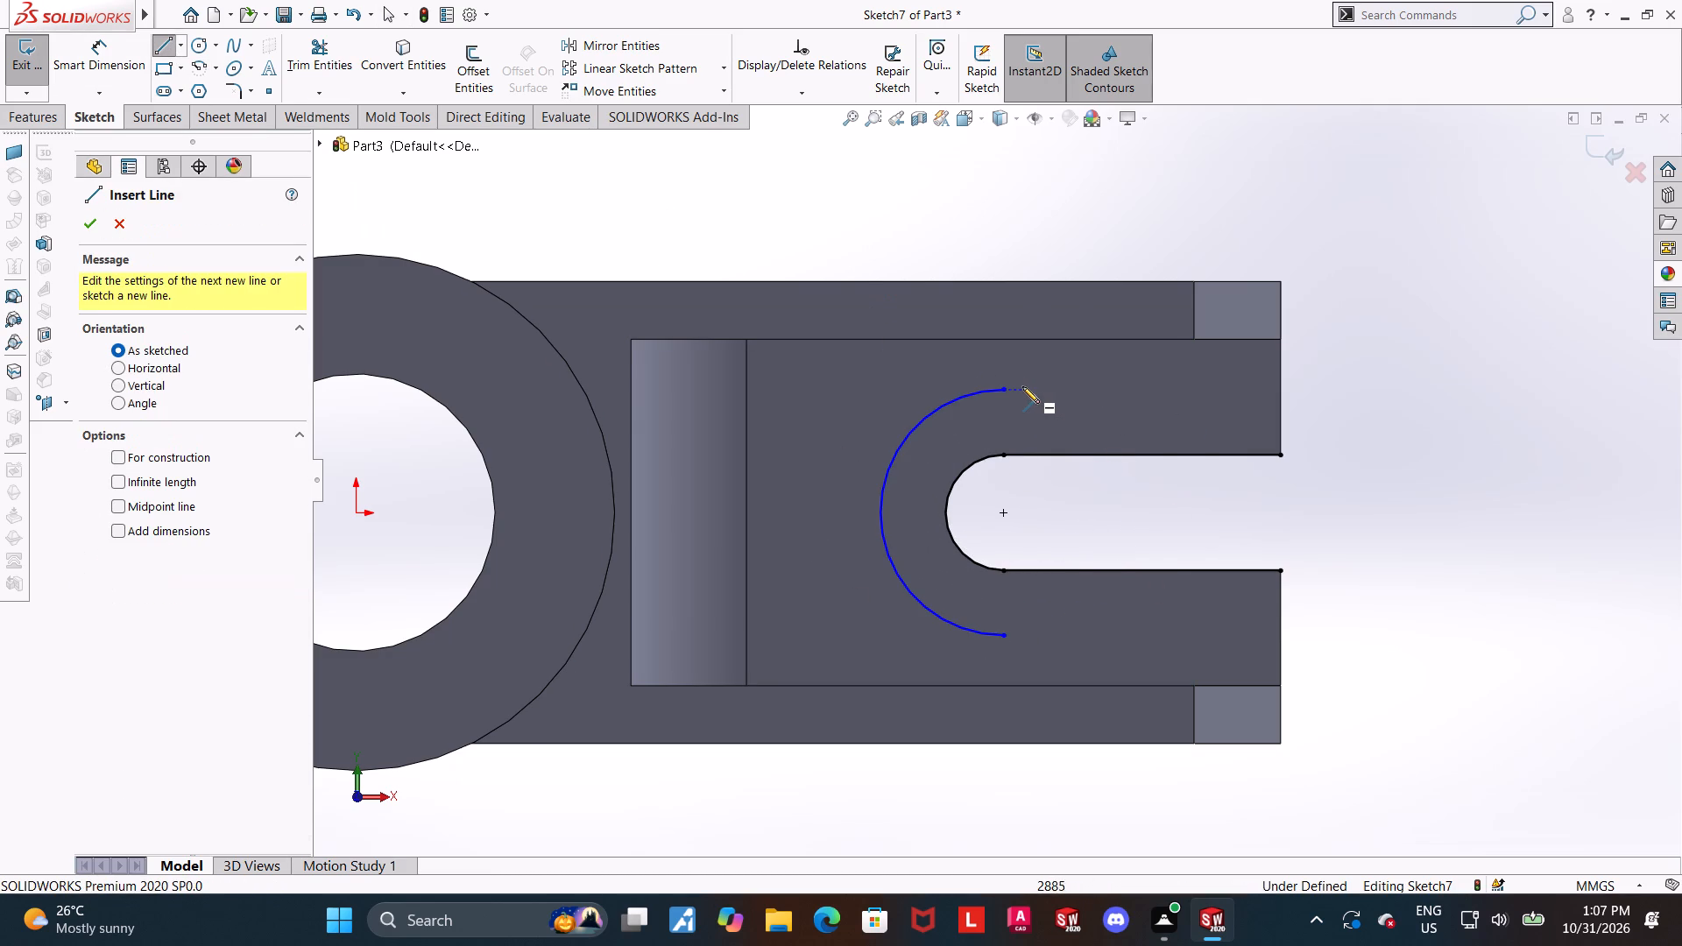
pyautogui.click(1009, 389)
pyautogui.press('Escape')
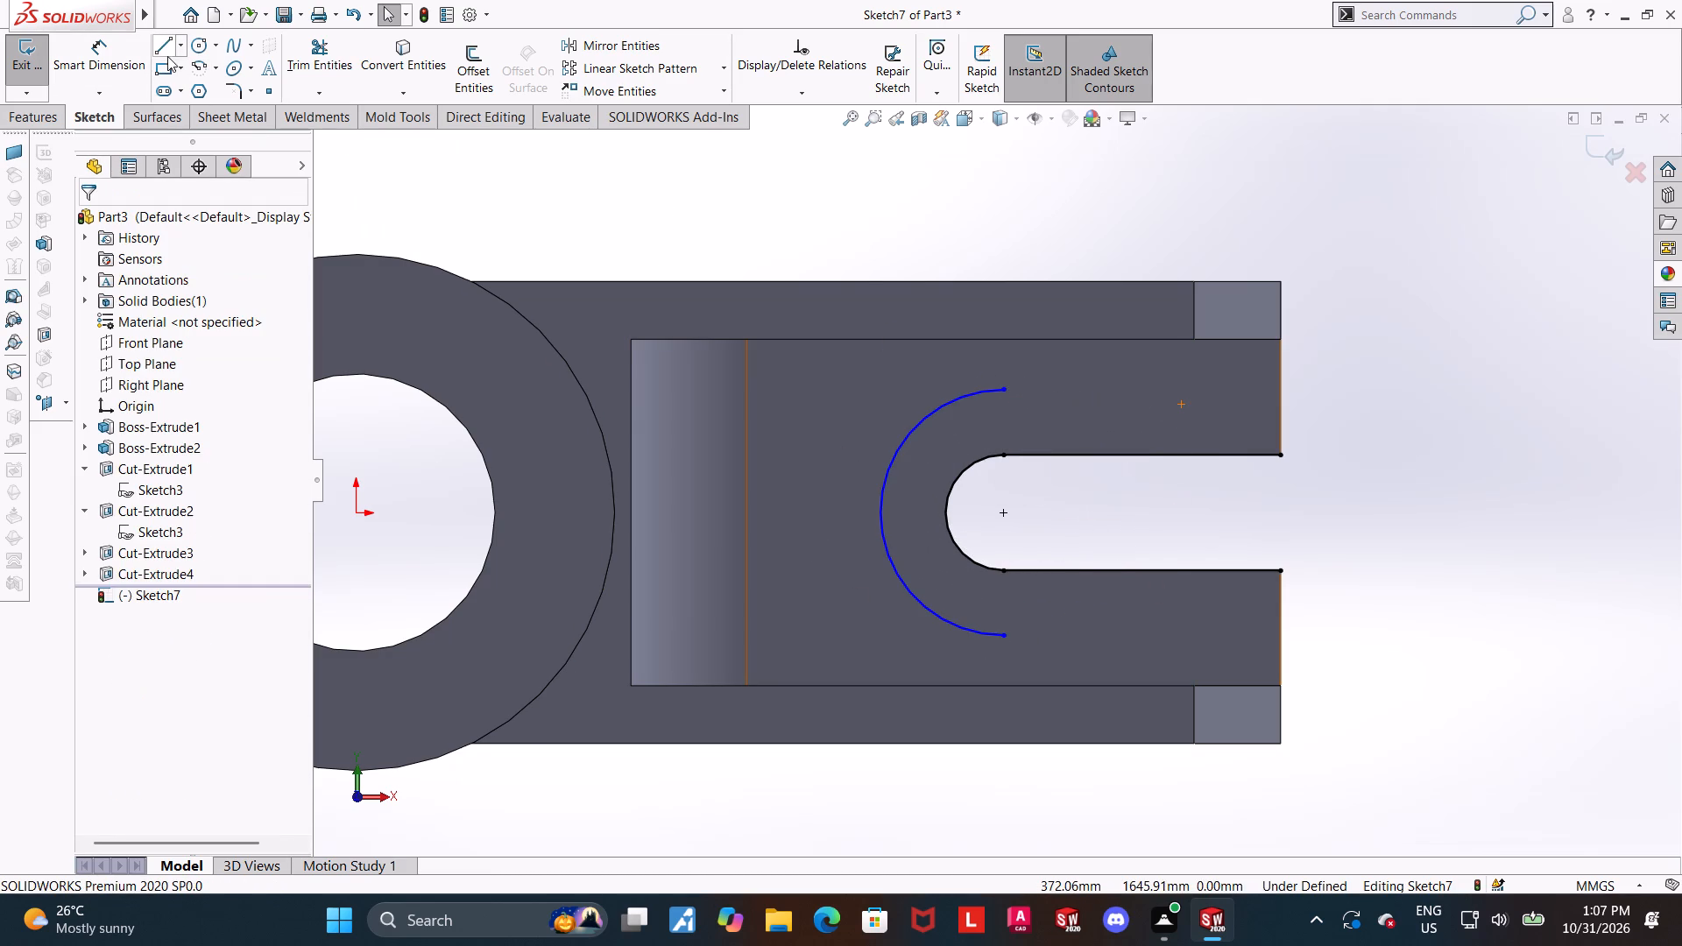
pyautogui.click(152, 47)
pyautogui.click(1002, 389)
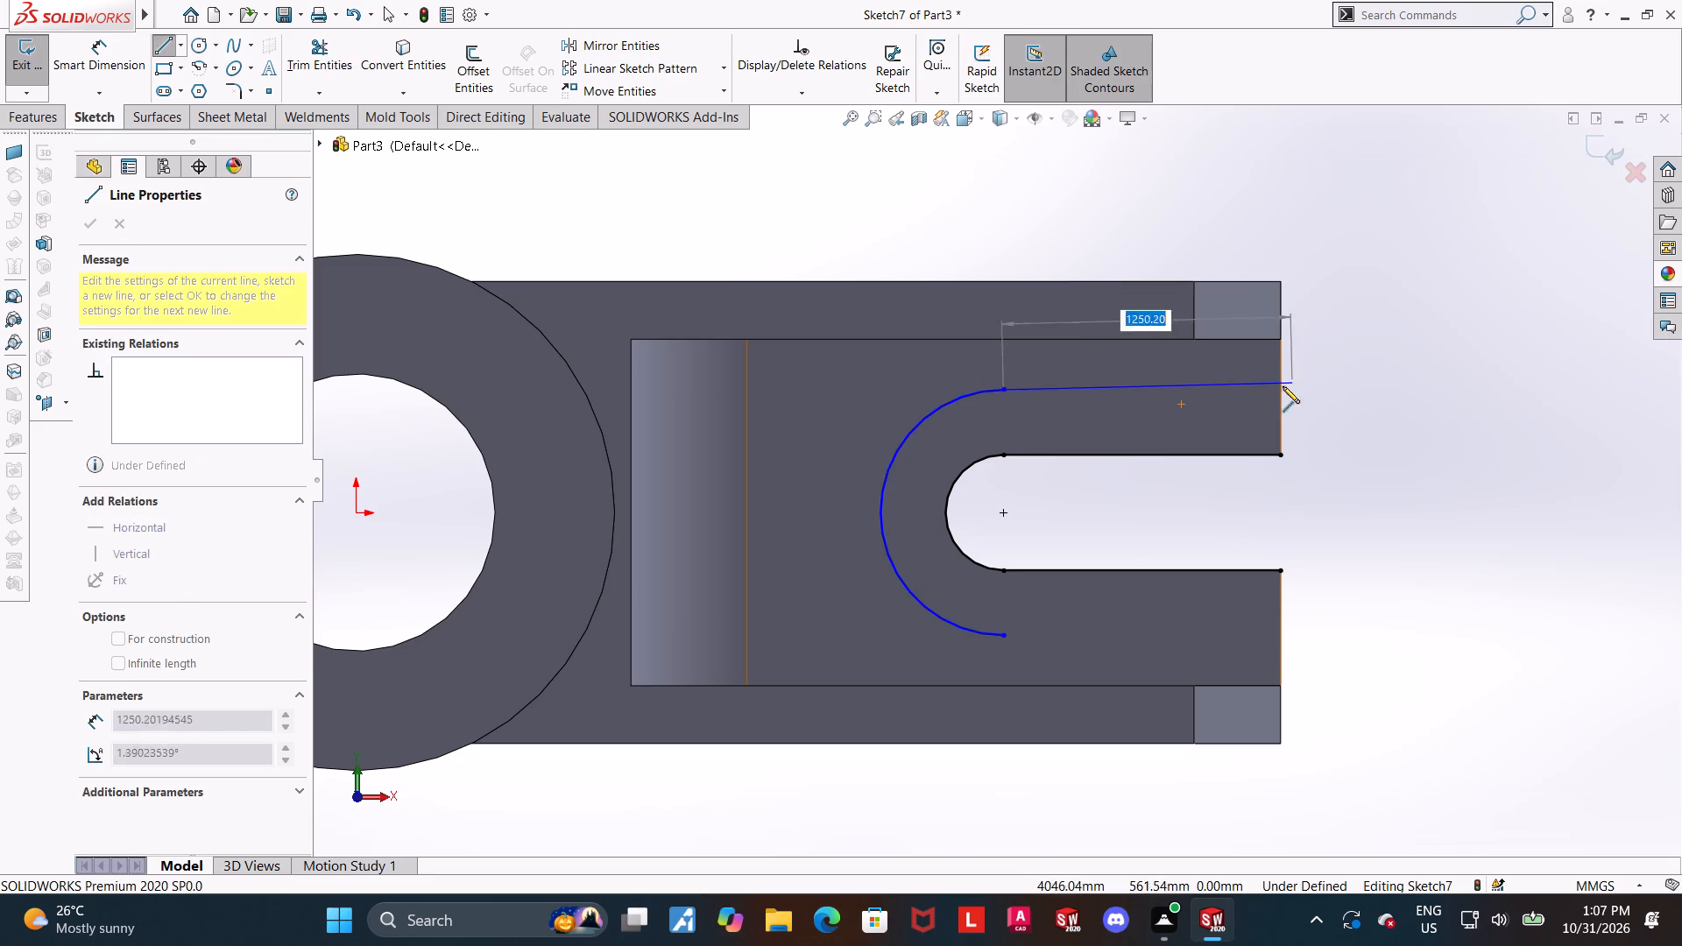
pyautogui.click(1282, 392)
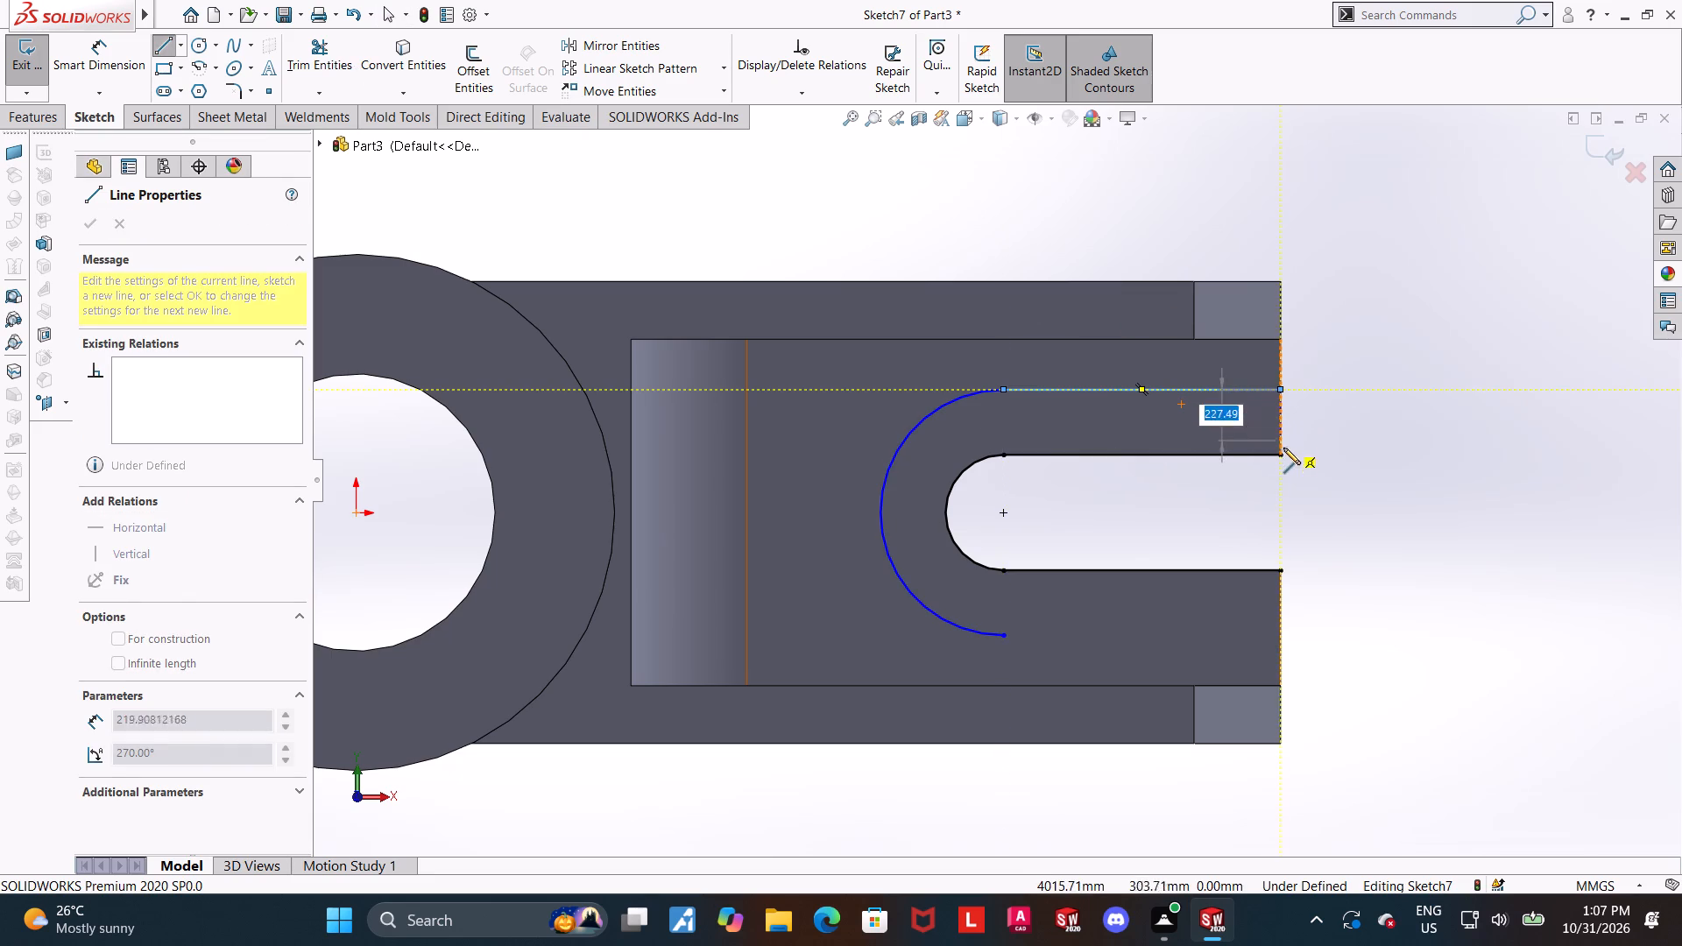
pyautogui.click(1282, 454)
pyautogui.press('Escape')
pyautogui.press('Escape')
pyautogui.press('Escape')
# Draw a horizontal line from the outer arc's lower end to the arm's end edge and a vertical line up to the slot's lower edge.
pyautogui.click(162, 40)
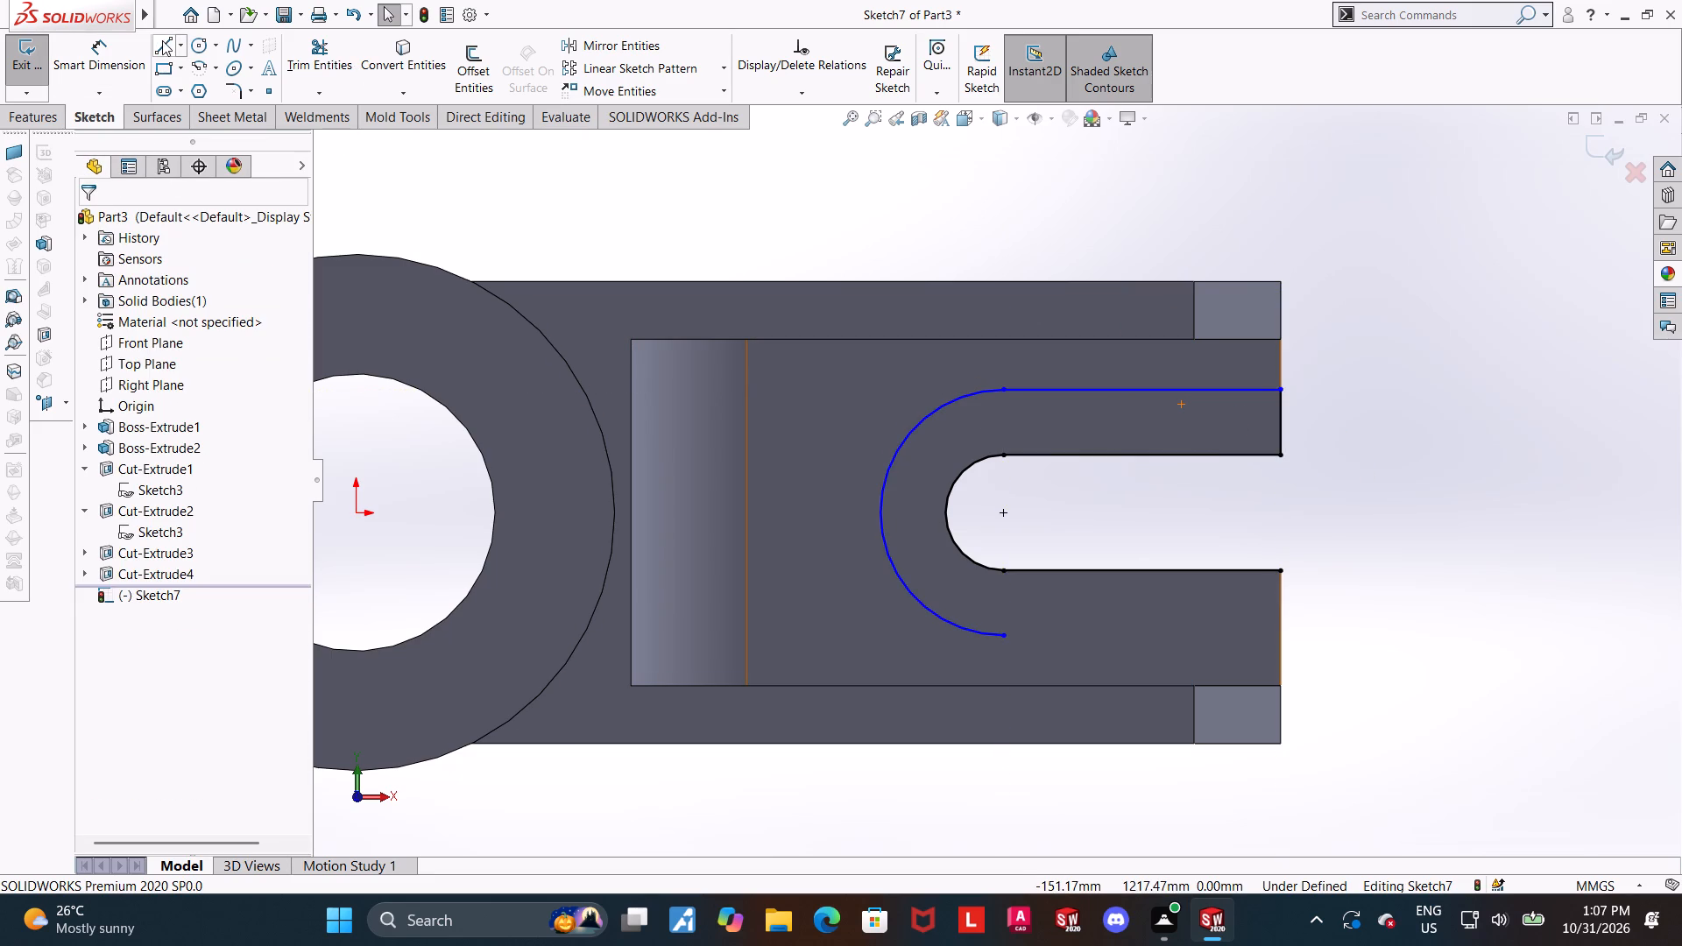
pyautogui.click(1007, 637)
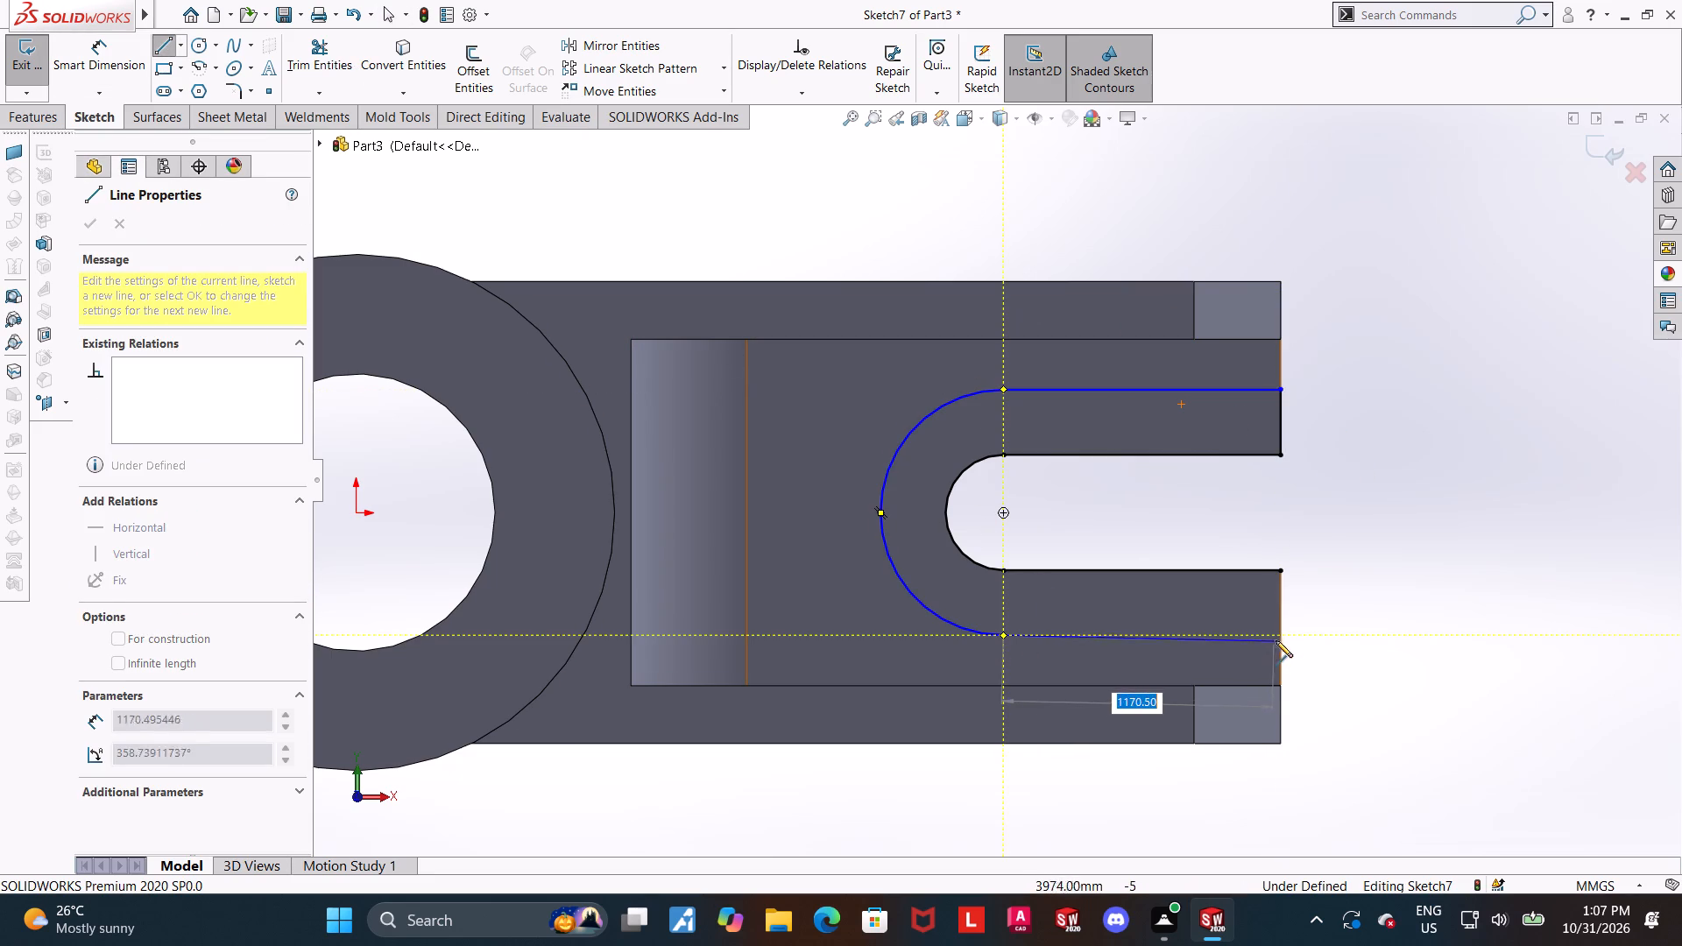
pyautogui.click(1281, 637)
pyautogui.click(1280, 573)
pyautogui.press('Escape')
pyautogui.press('Escape')
pyautogui.press('Escape')
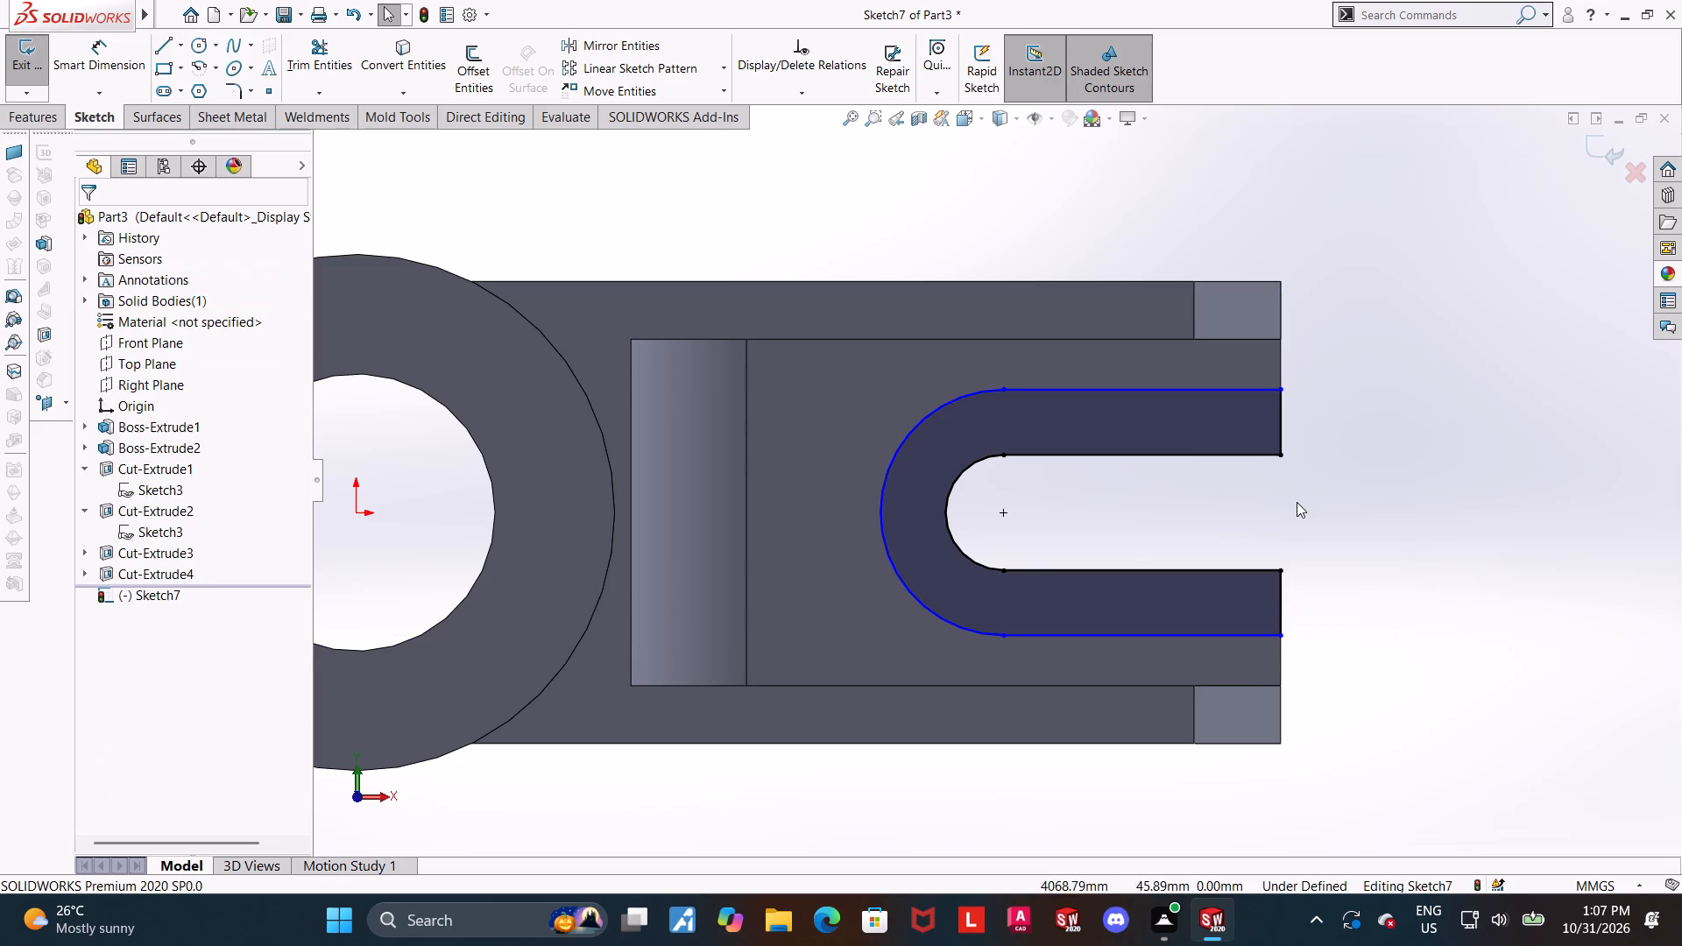
# Dimension the distance between the profile's lower outer line and the pocket floor's lower edge at 250 mm.
pyautogui.click(127, 58)
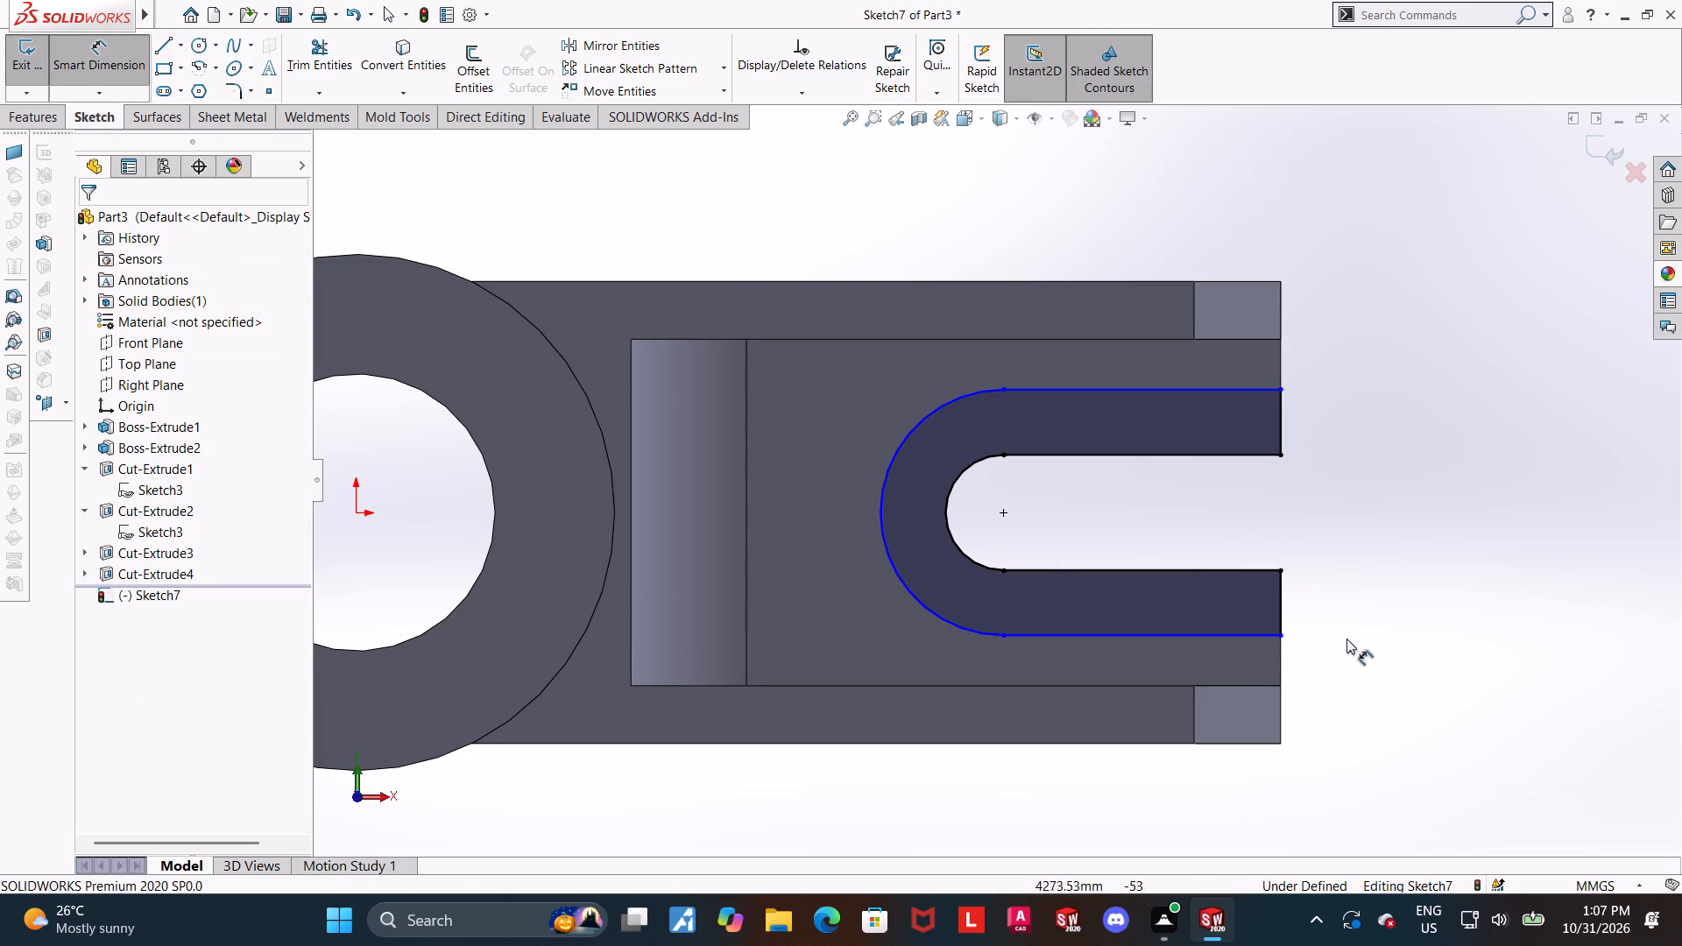
pyautogui.click(1243, 633)
pyautogui.click(1245, 684)
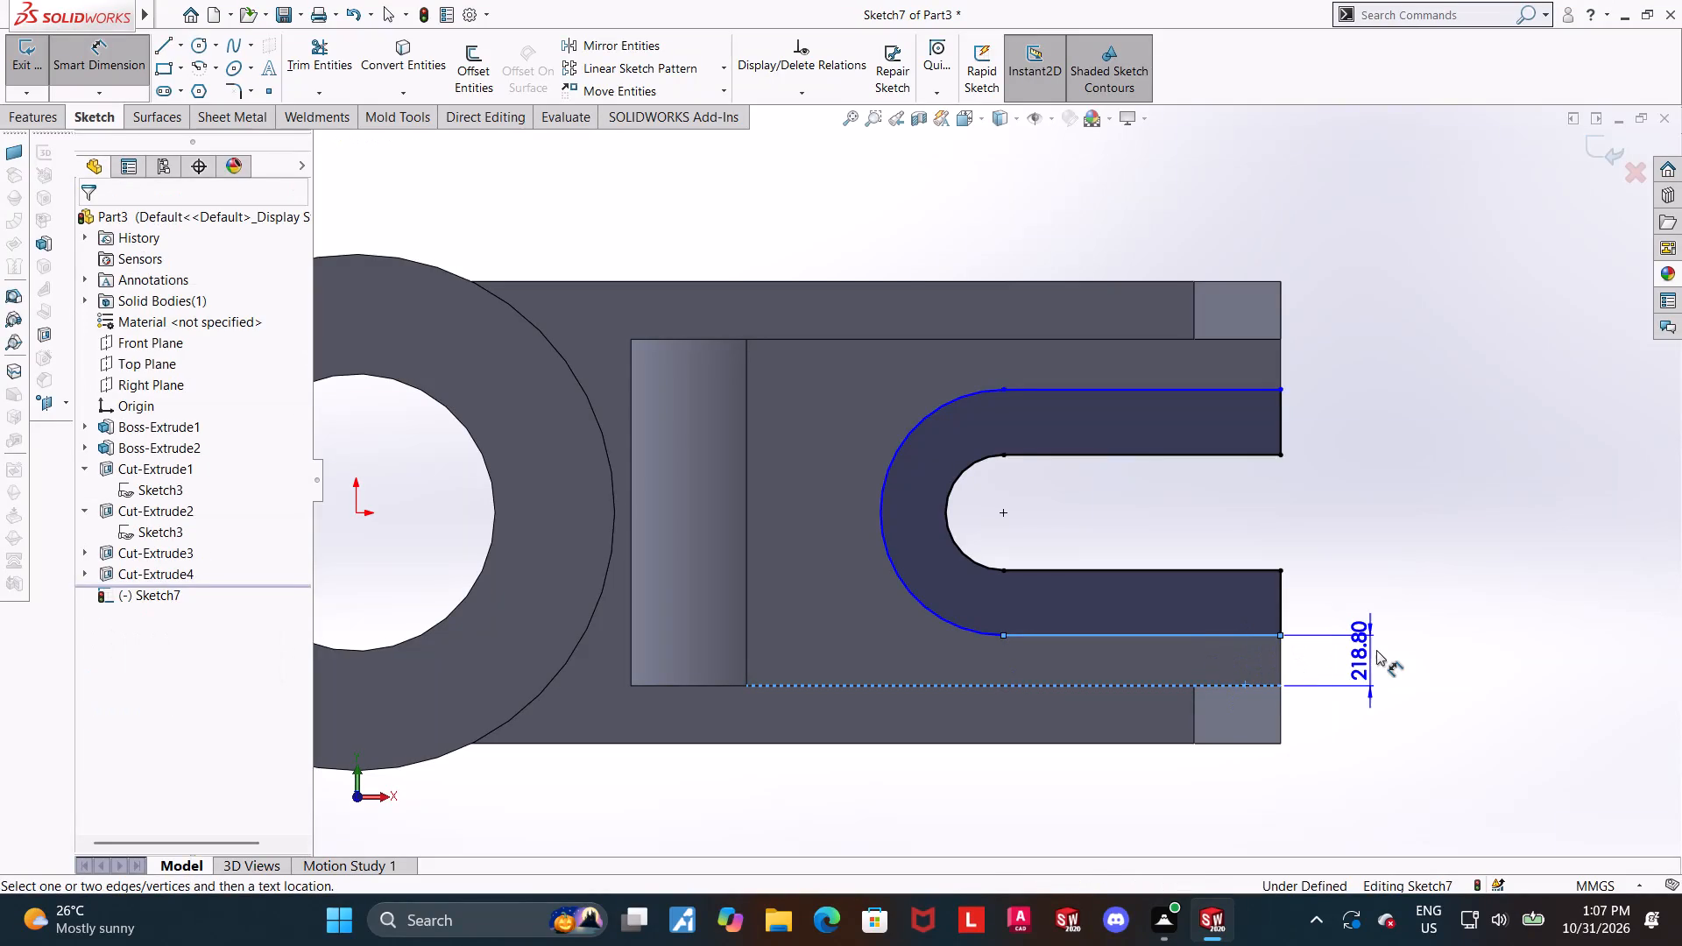
pyautogui.click(1376, 650)
pyautogui.write('250')
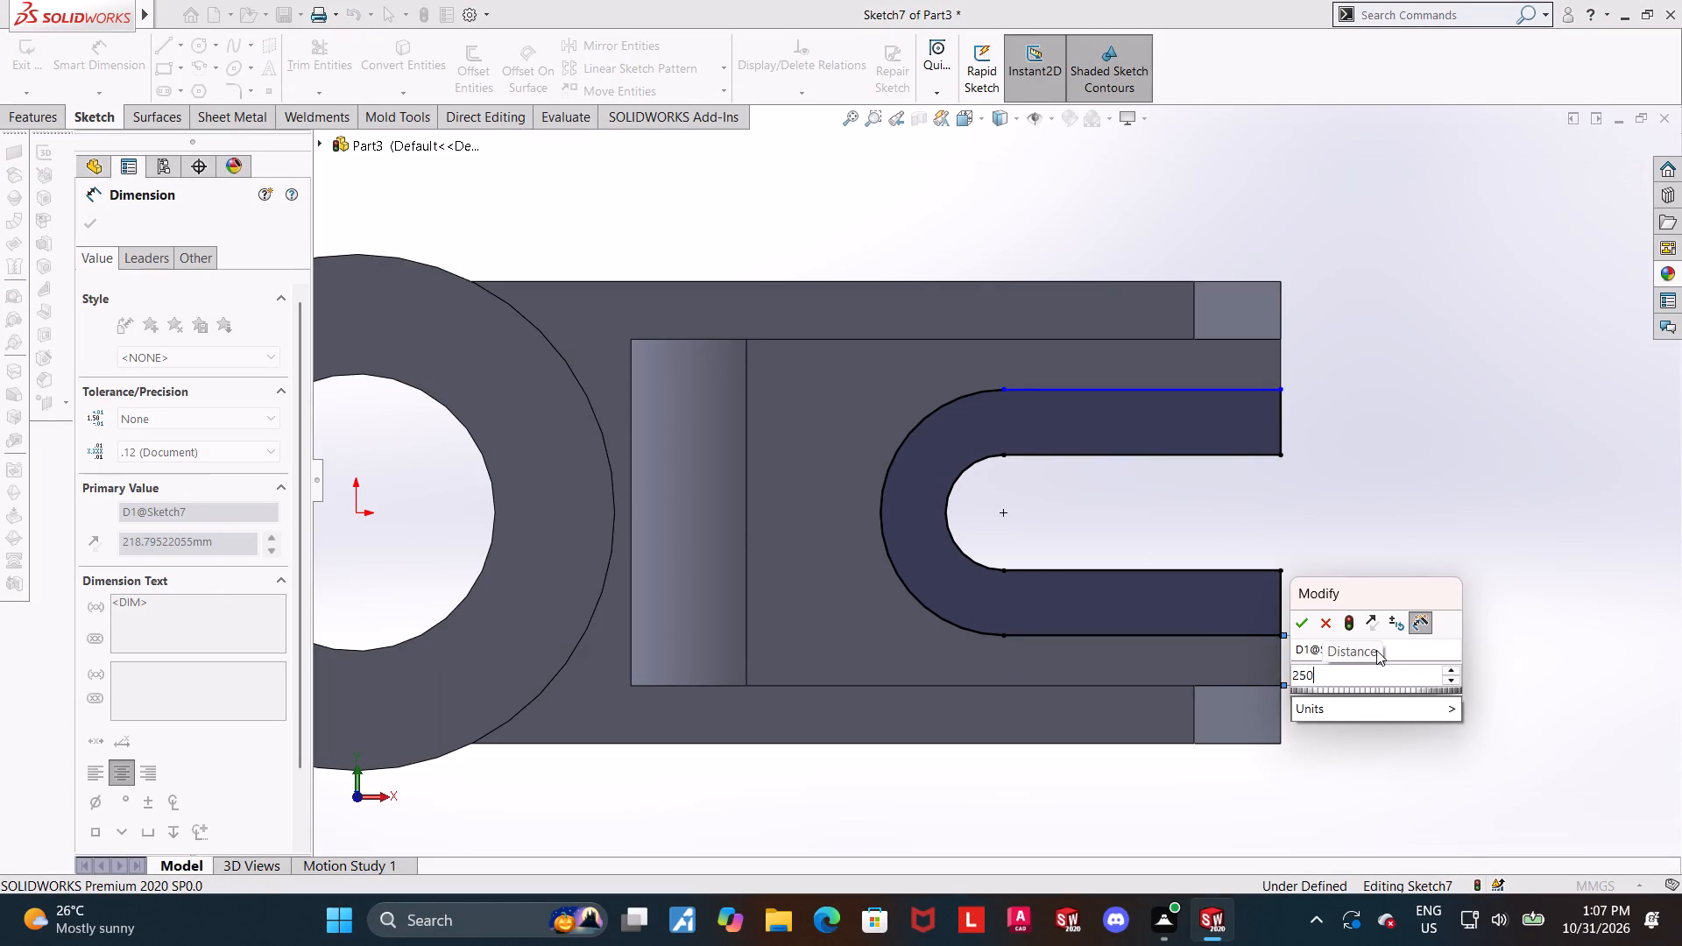
pyautogui.press('Return')
pyautogui.press('Escape')
pyautogui.click(1403, 519)
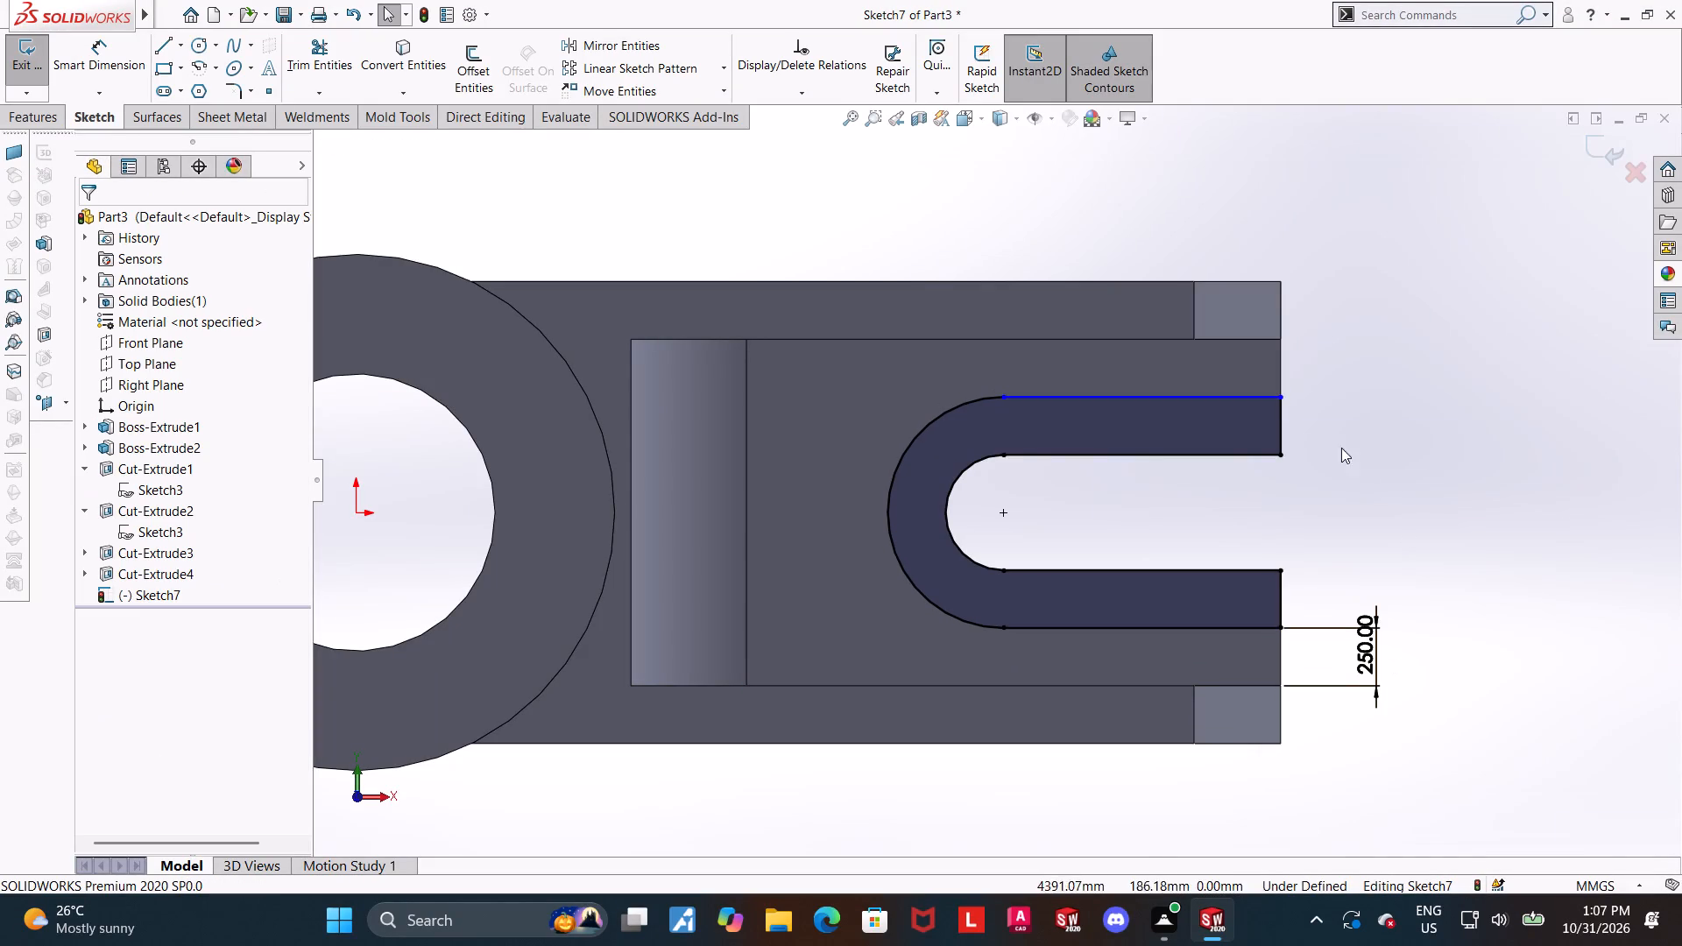
# Dimension the distance between the pocket floor's upper edge and the profile's upper outer line at 250 mm, and exit the sketch.
pyautogui.click(80, 60)
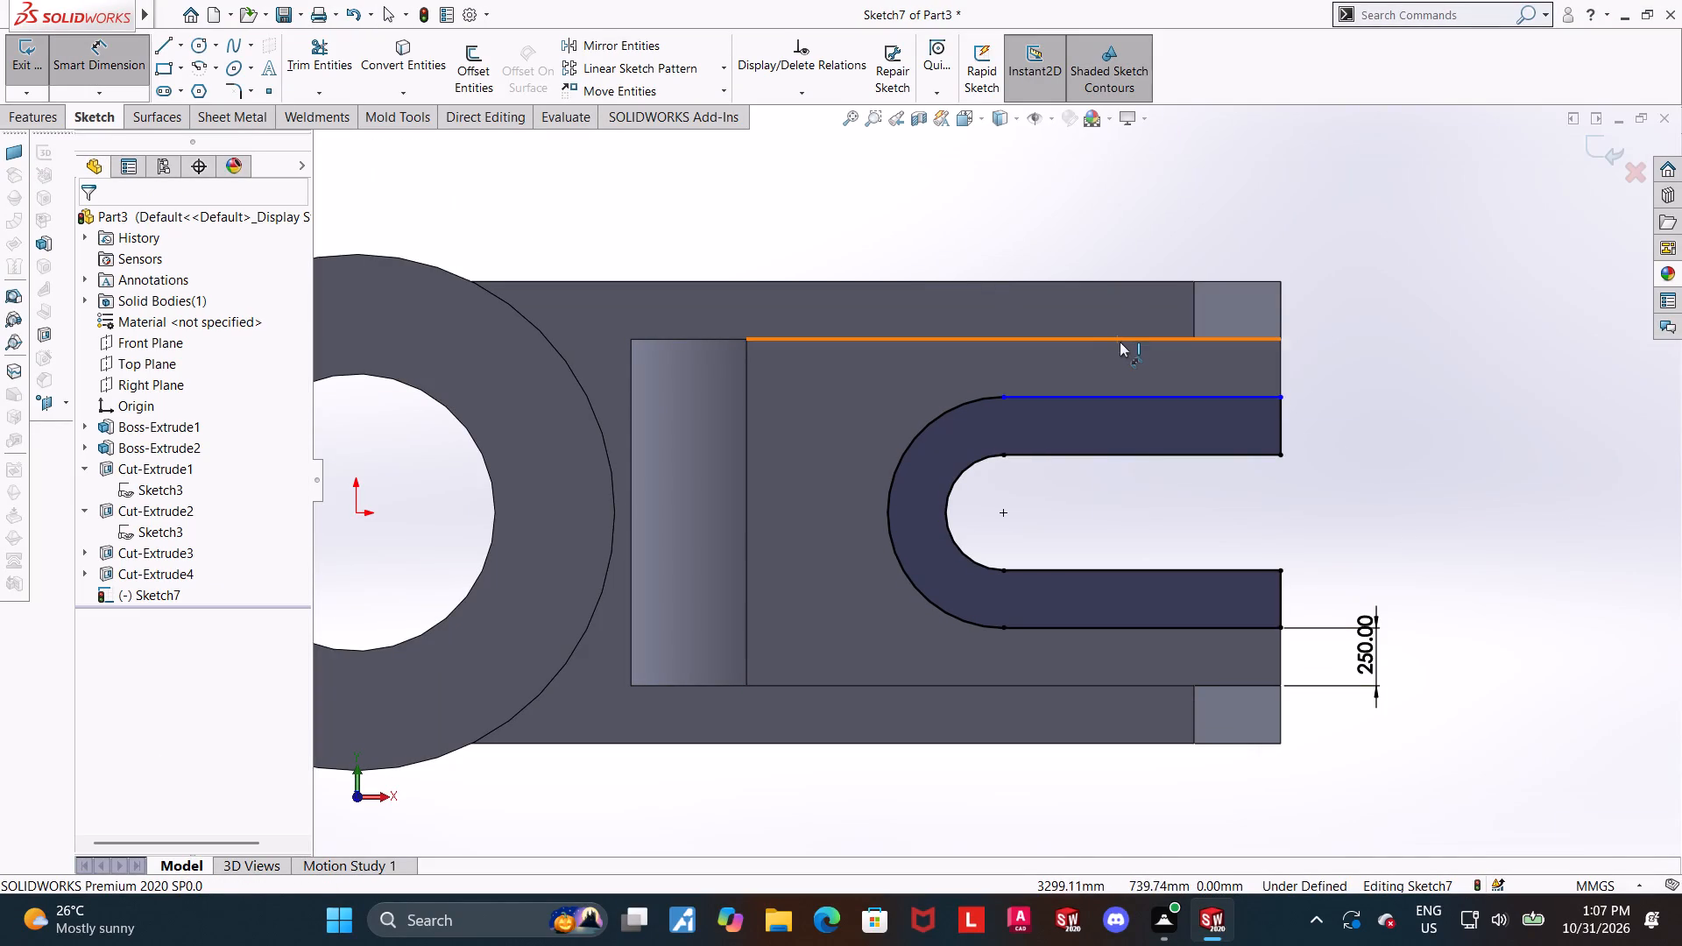
pyautogui.click(1120, 342)
pyautogui.click(1128, 395)
pyautogui.click(1437, 373)
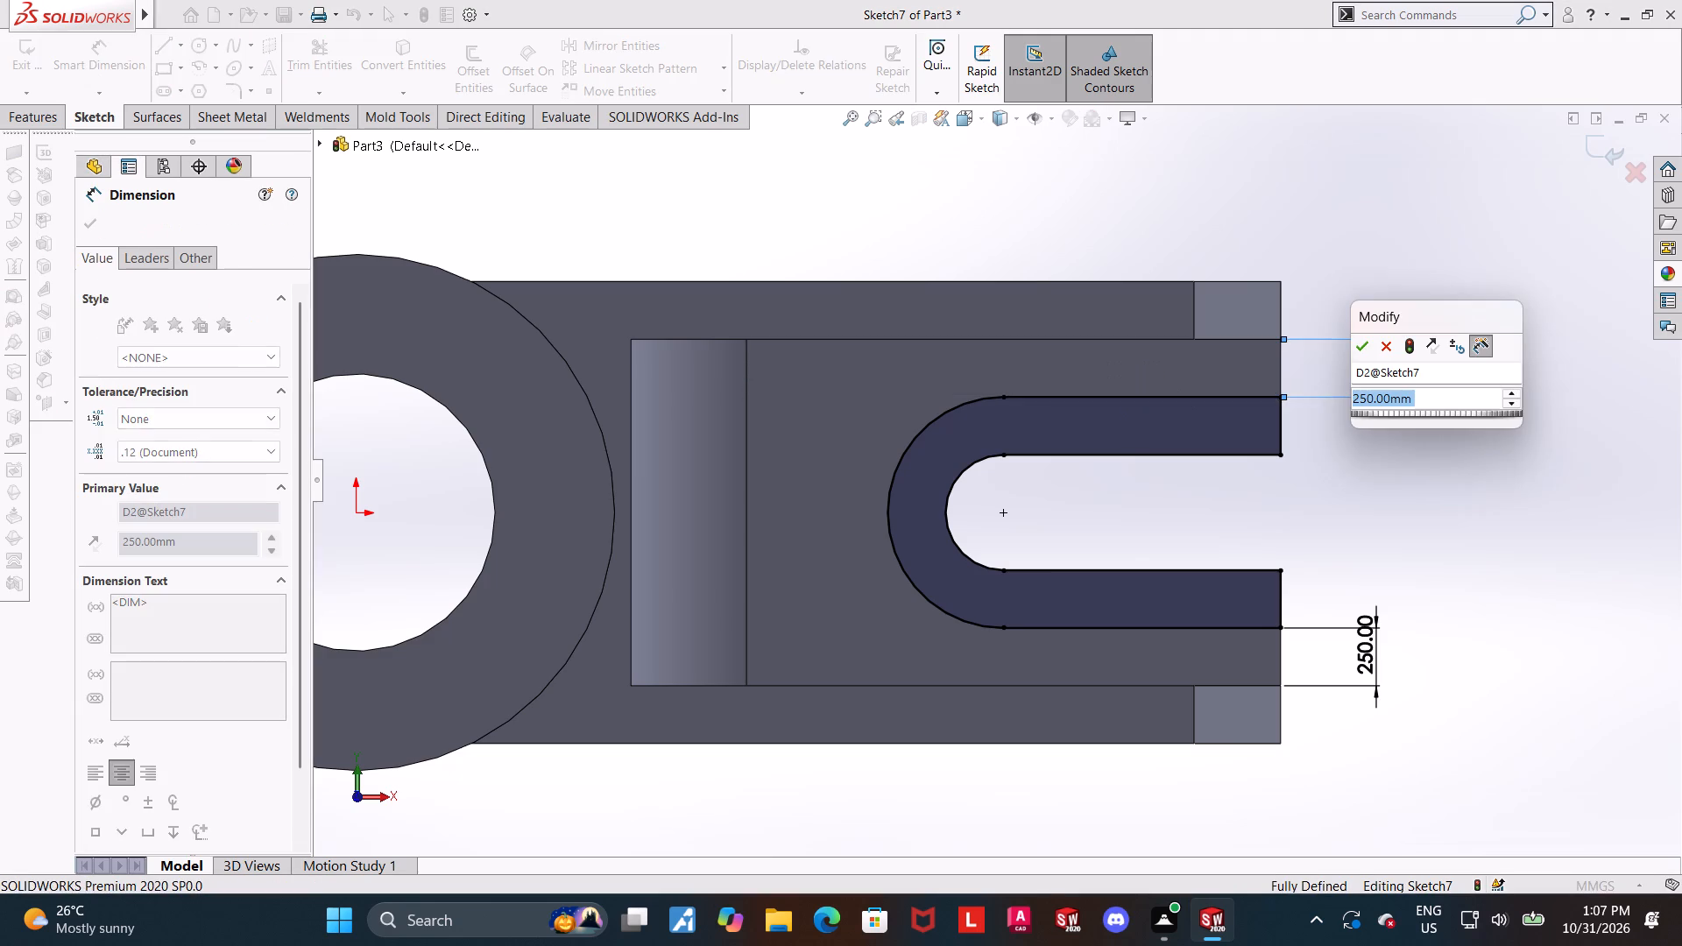
pyautogui.click(1359, 346)
pyautogui.click(1379, 499)
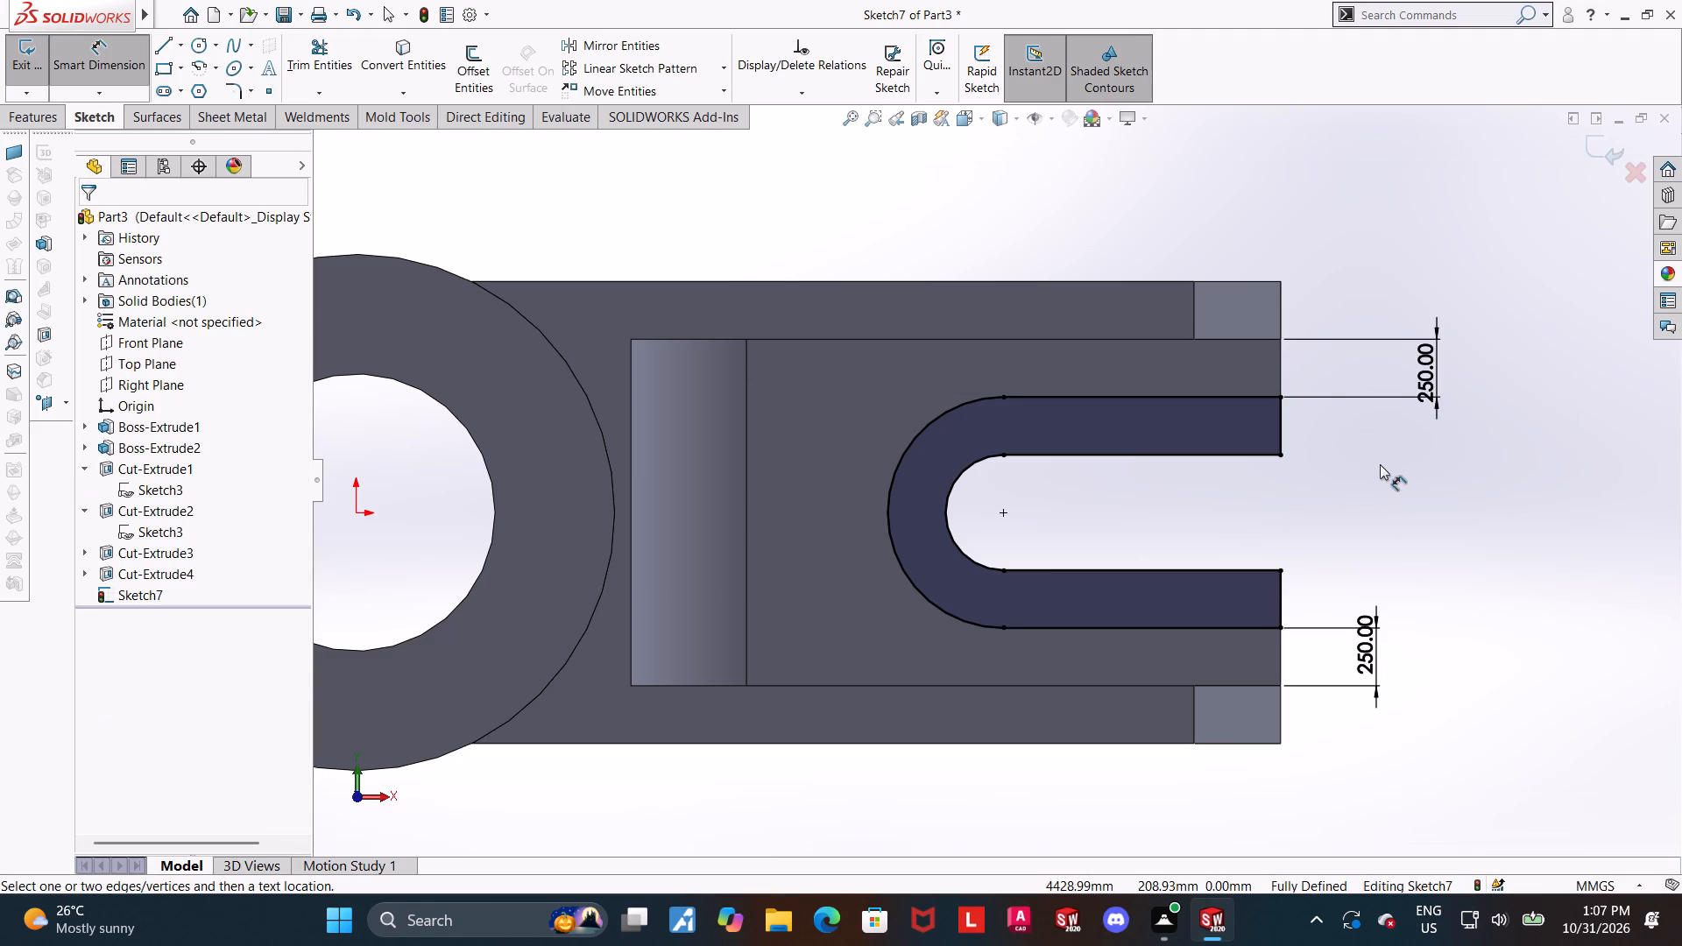
pyautogui.moveTo(1382, 422); pyautogui.dragTo(1314, 446, button='middle')
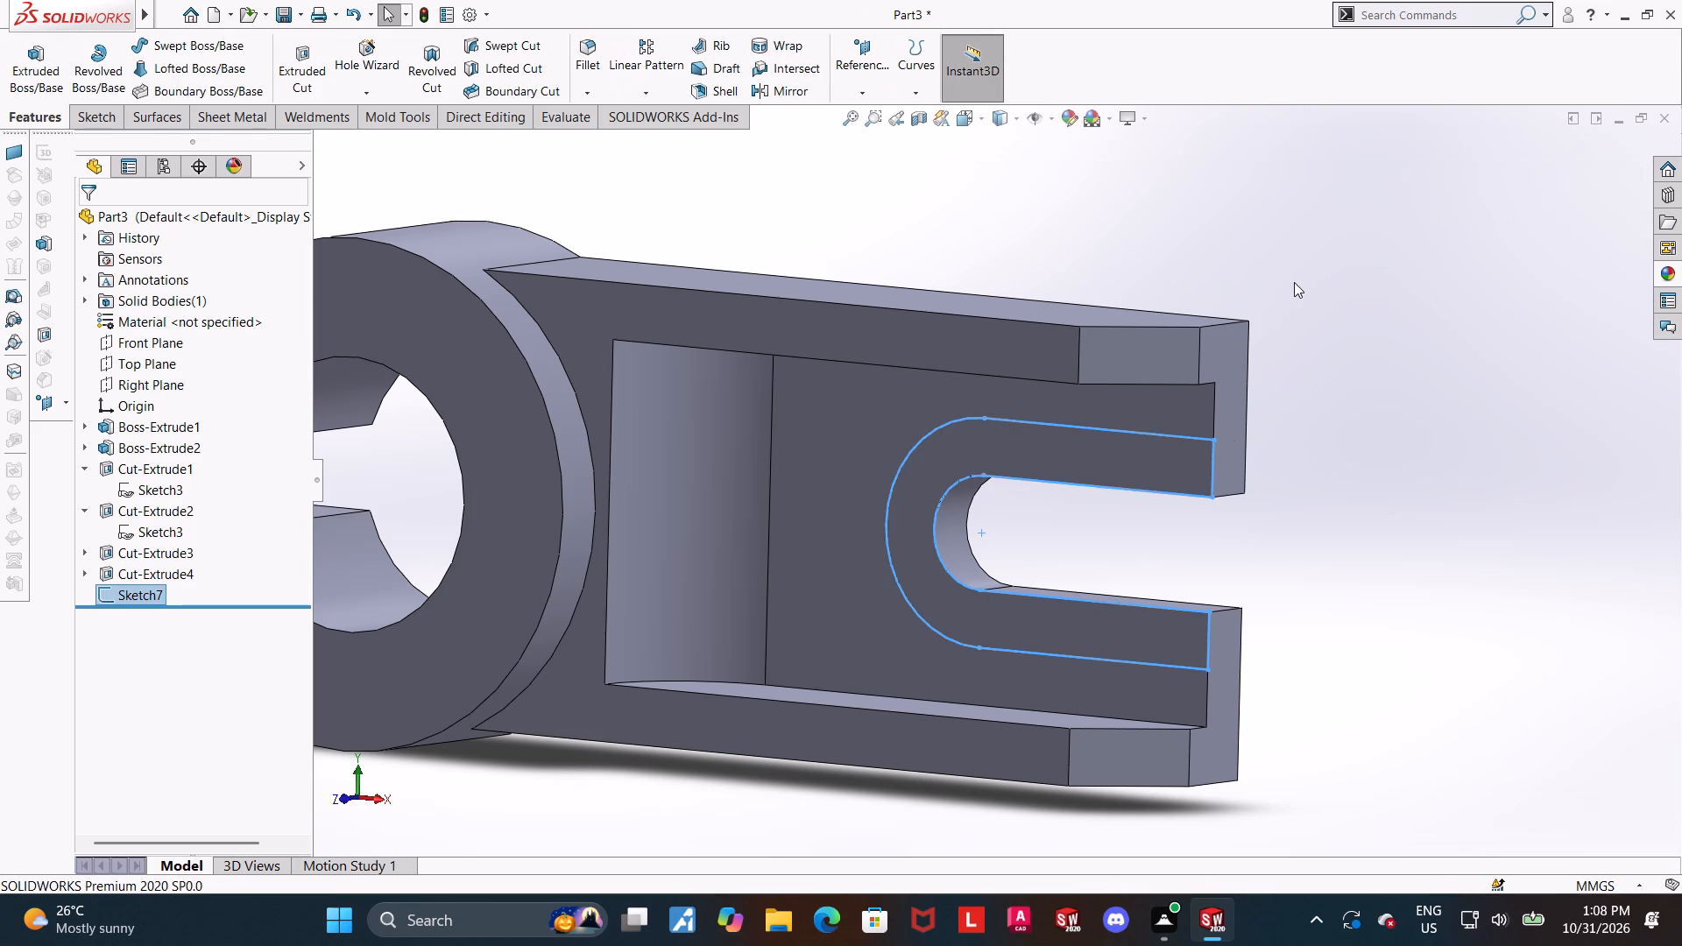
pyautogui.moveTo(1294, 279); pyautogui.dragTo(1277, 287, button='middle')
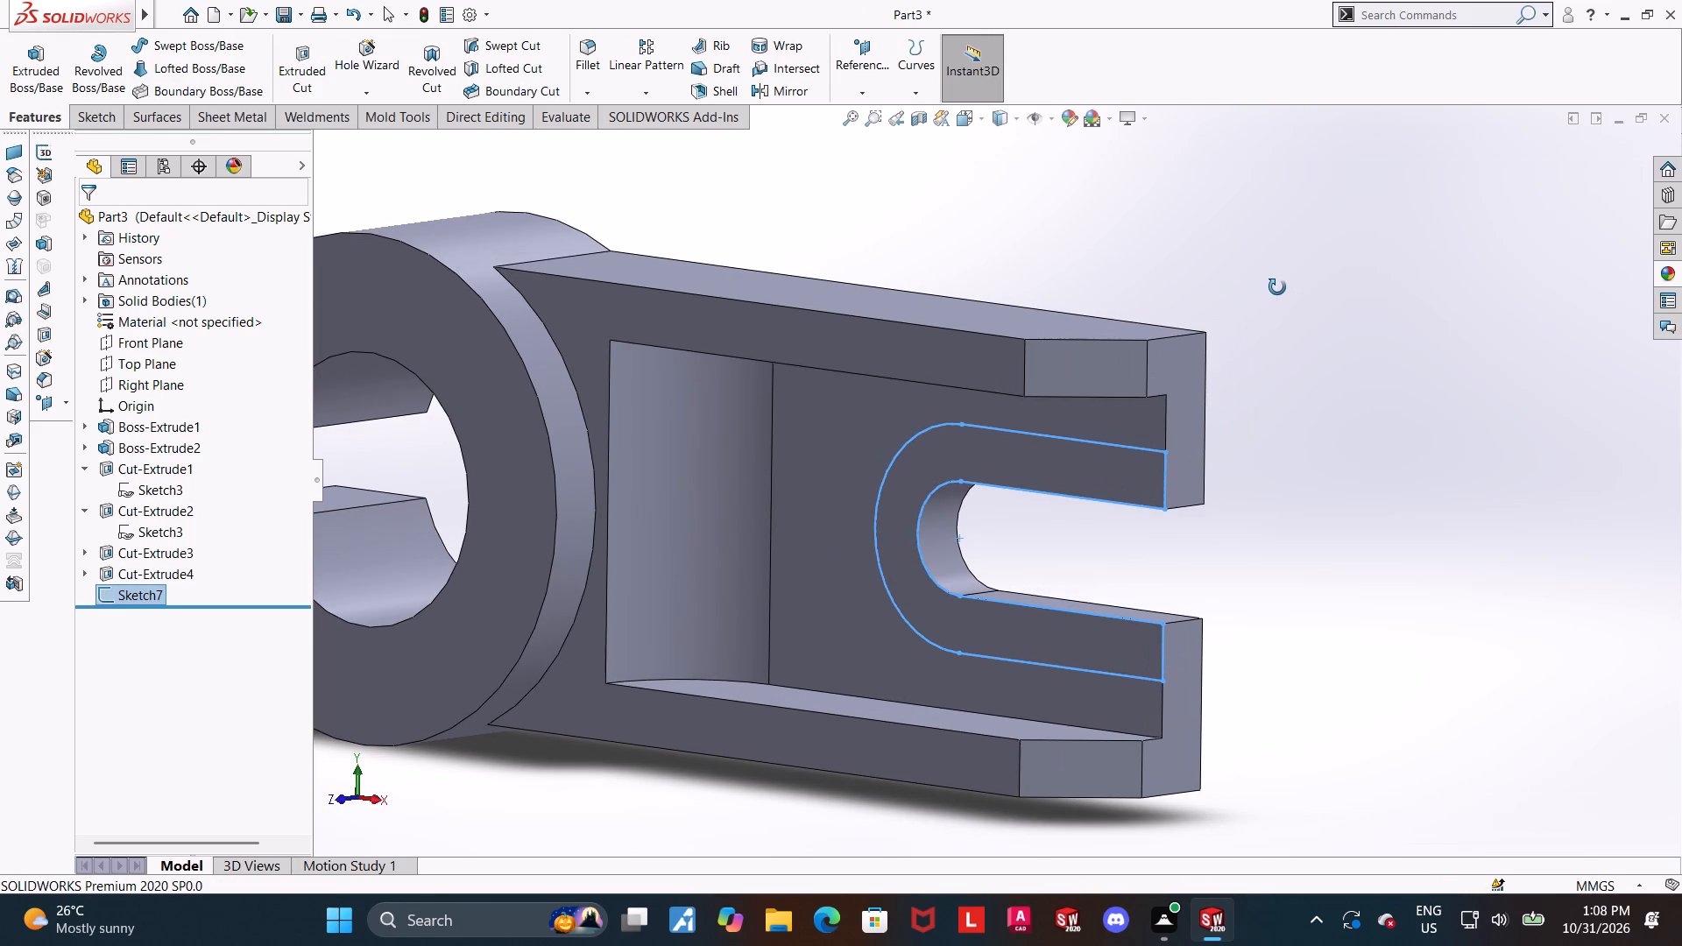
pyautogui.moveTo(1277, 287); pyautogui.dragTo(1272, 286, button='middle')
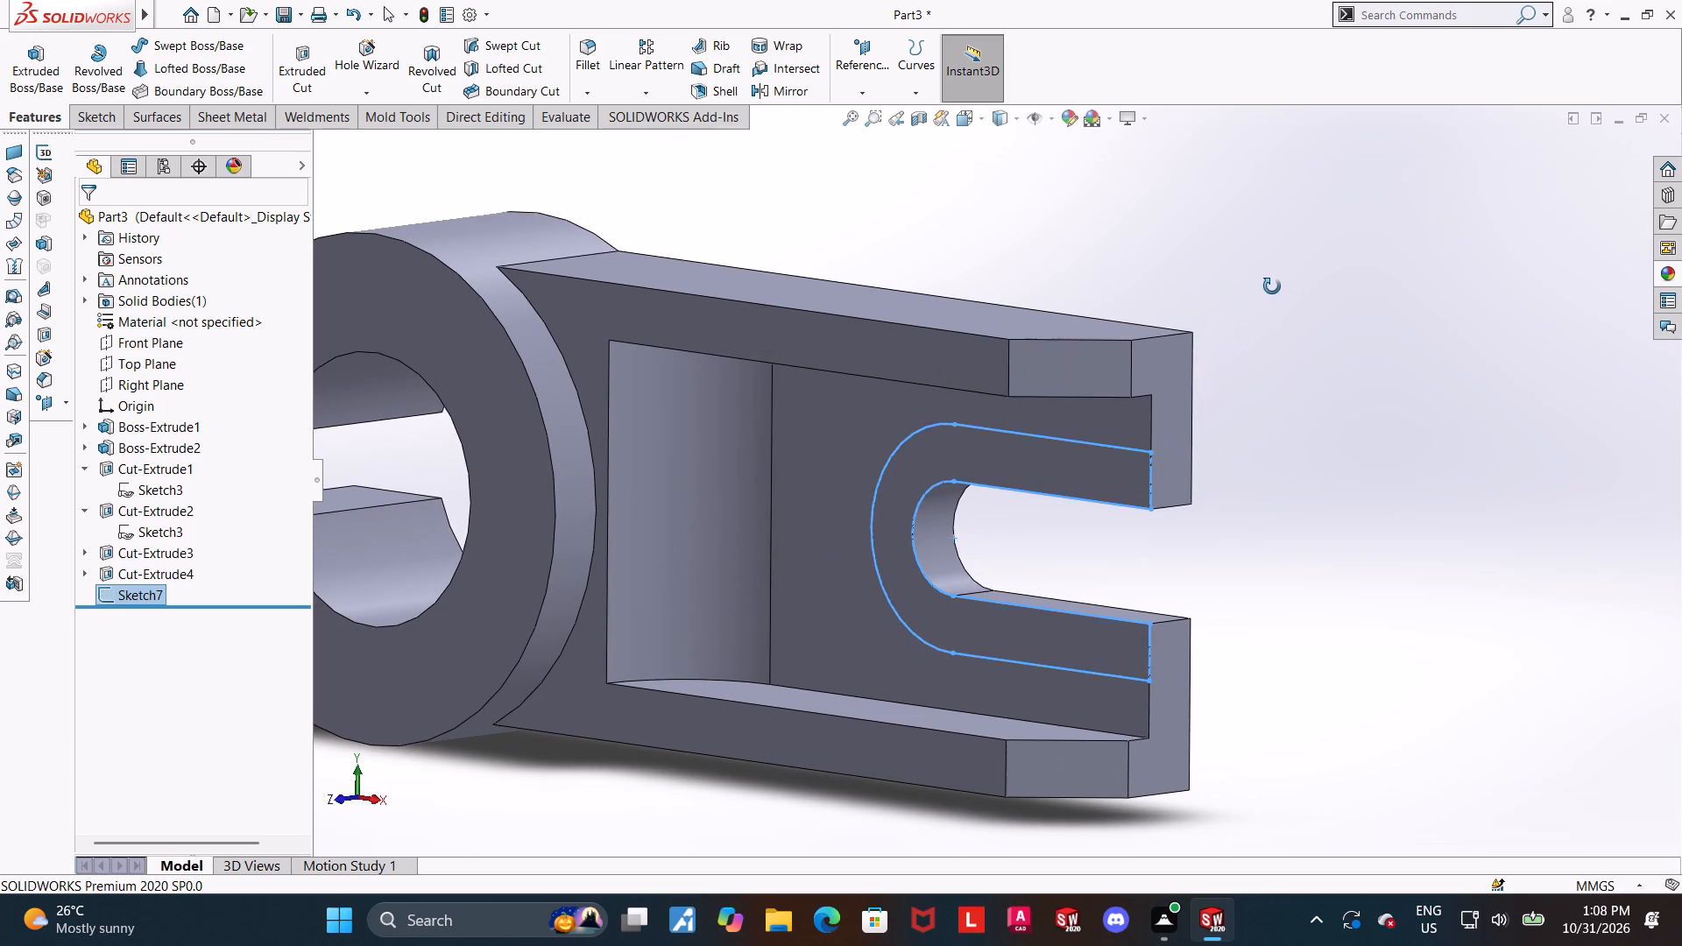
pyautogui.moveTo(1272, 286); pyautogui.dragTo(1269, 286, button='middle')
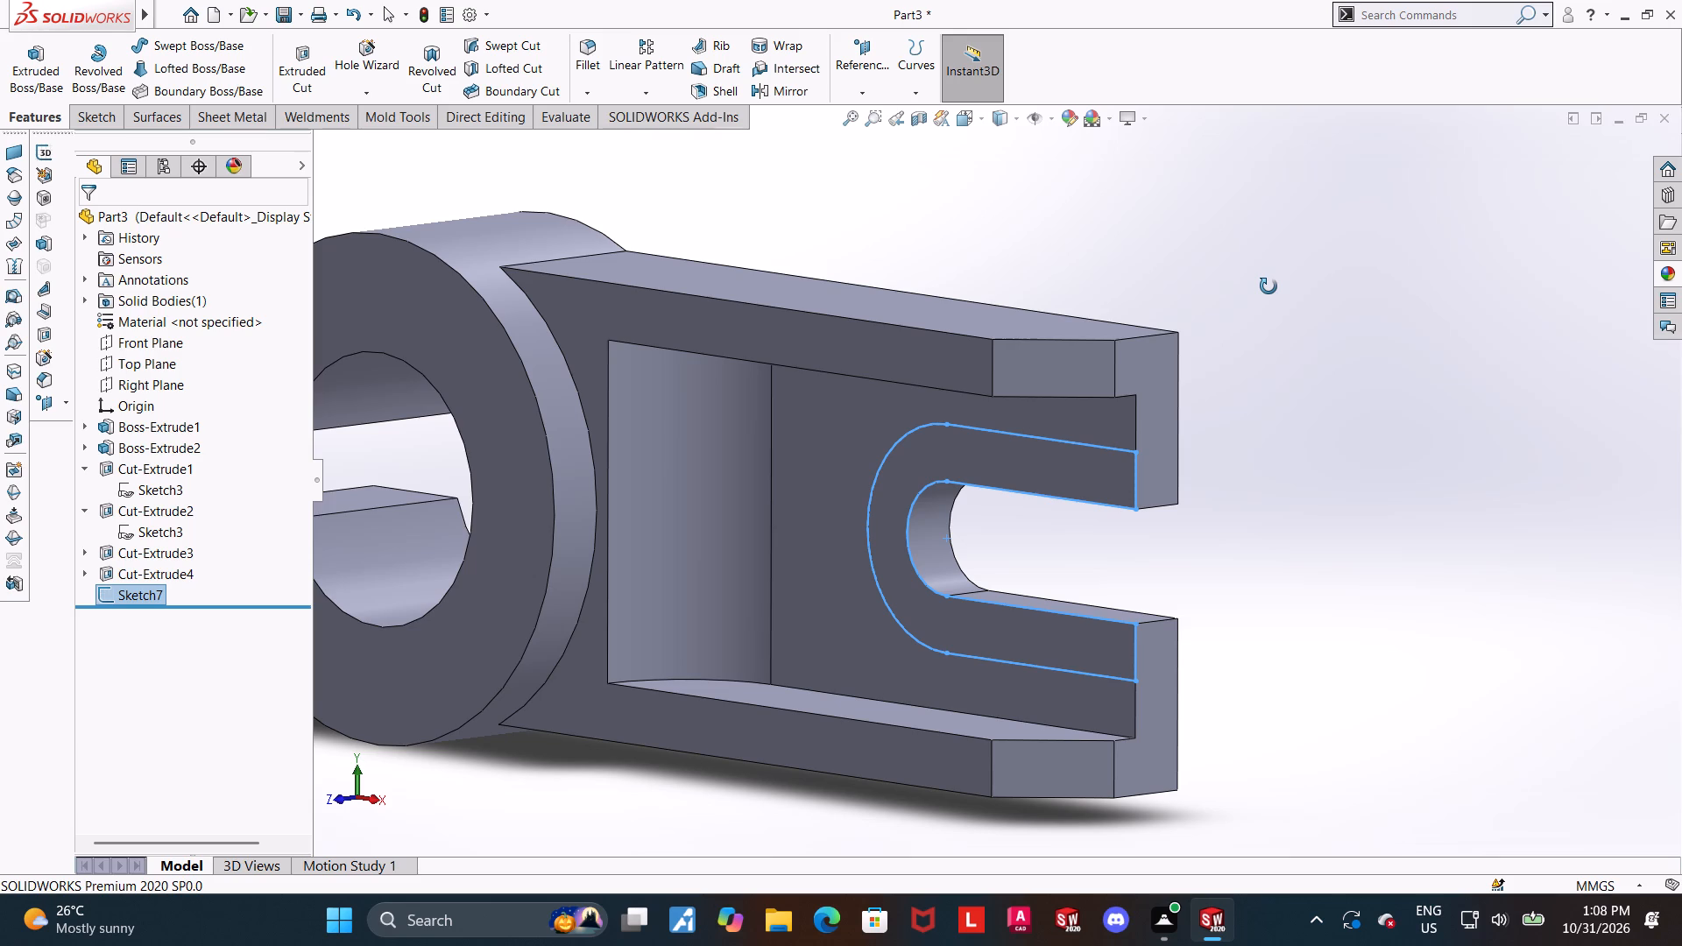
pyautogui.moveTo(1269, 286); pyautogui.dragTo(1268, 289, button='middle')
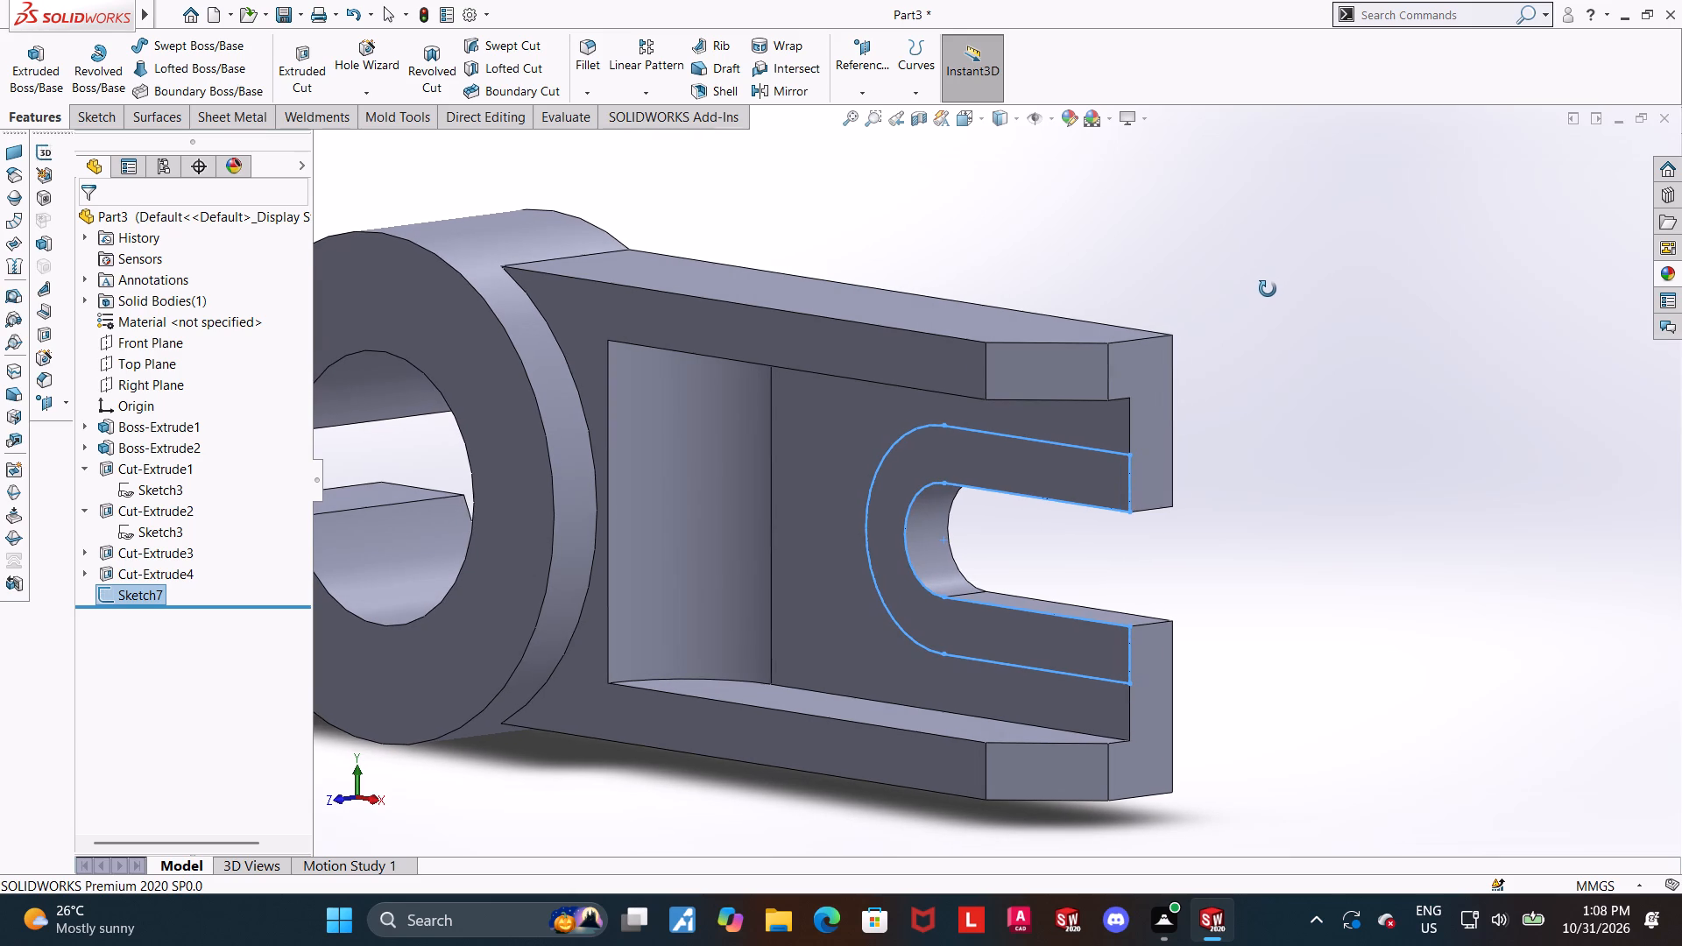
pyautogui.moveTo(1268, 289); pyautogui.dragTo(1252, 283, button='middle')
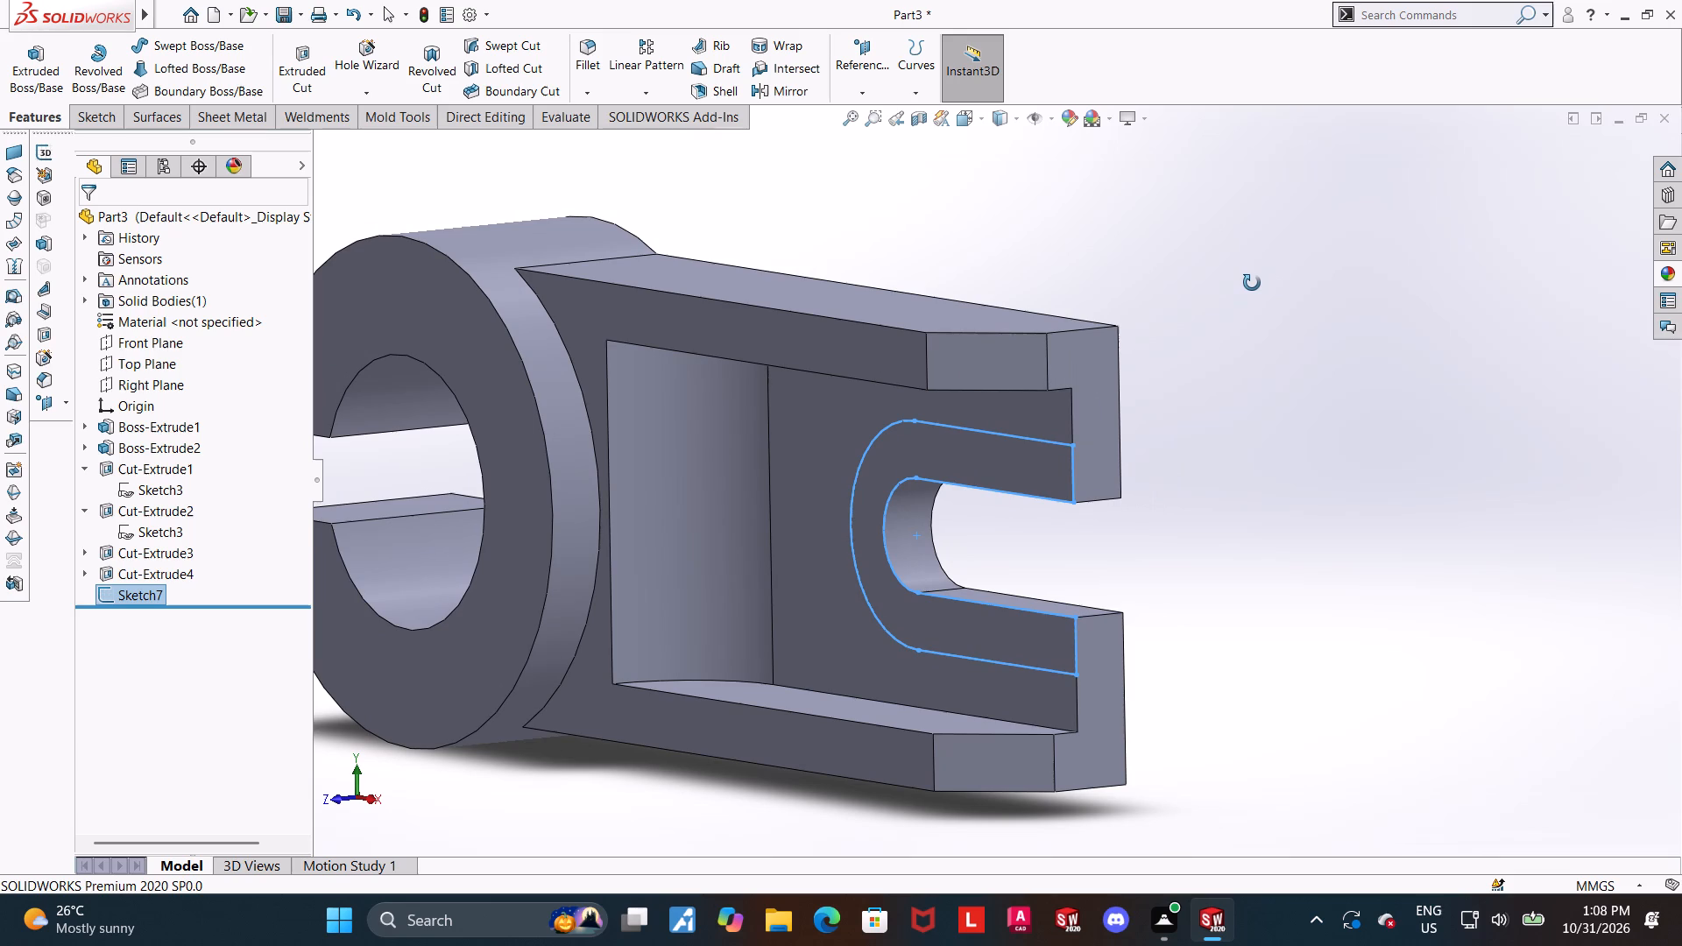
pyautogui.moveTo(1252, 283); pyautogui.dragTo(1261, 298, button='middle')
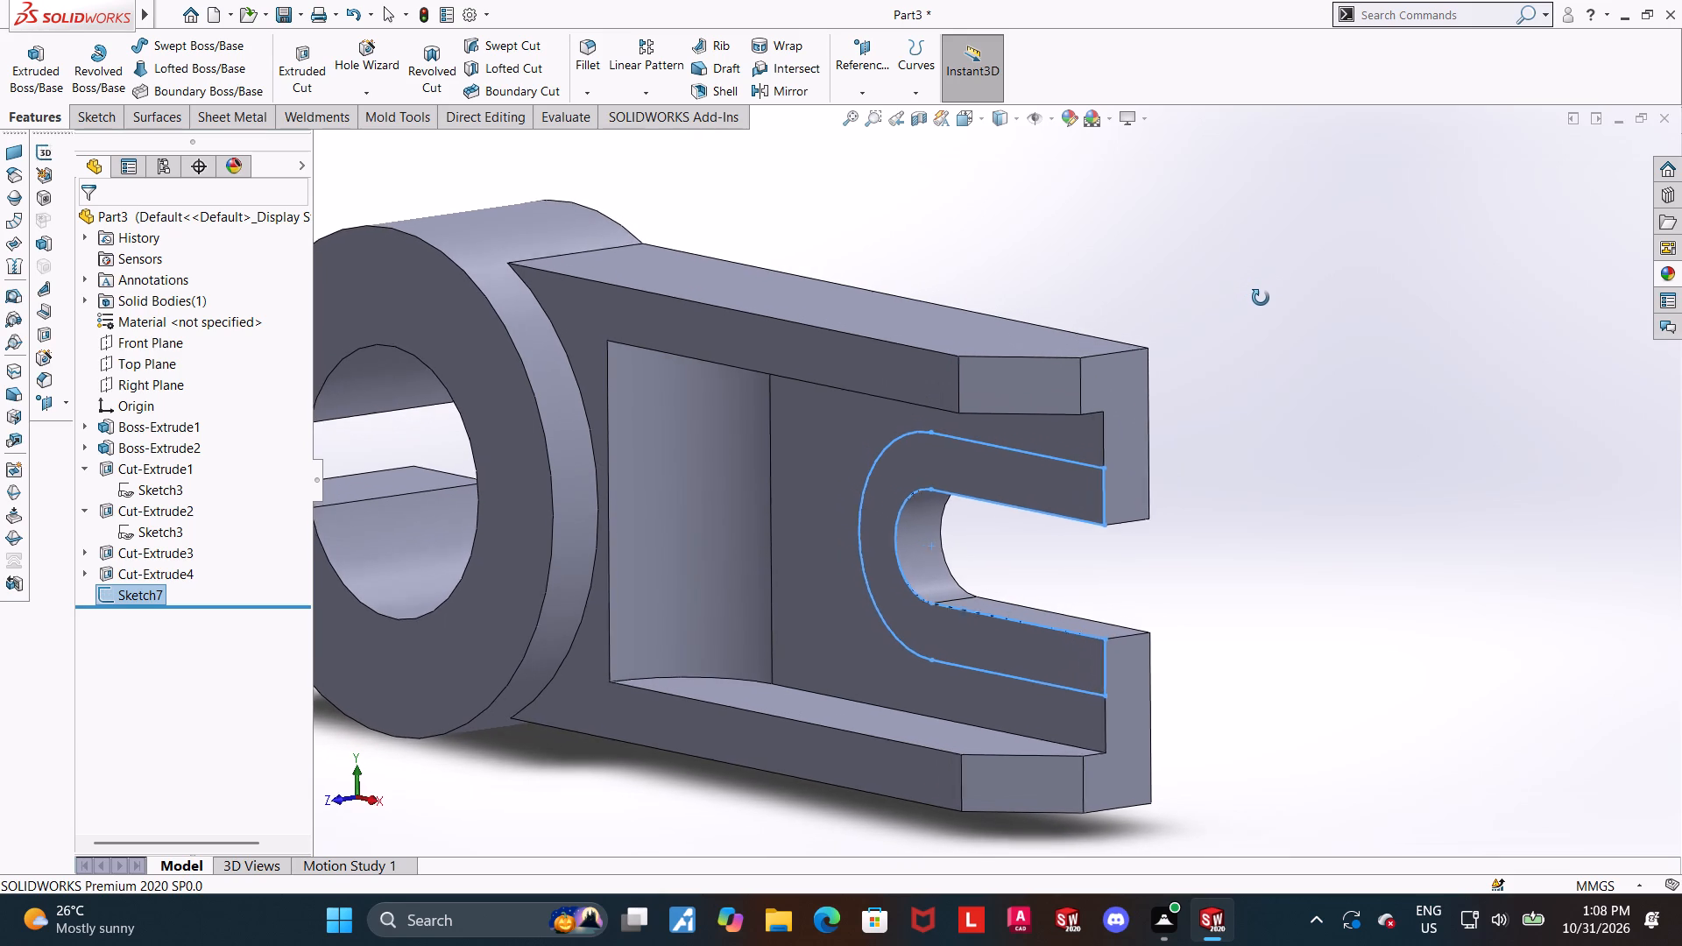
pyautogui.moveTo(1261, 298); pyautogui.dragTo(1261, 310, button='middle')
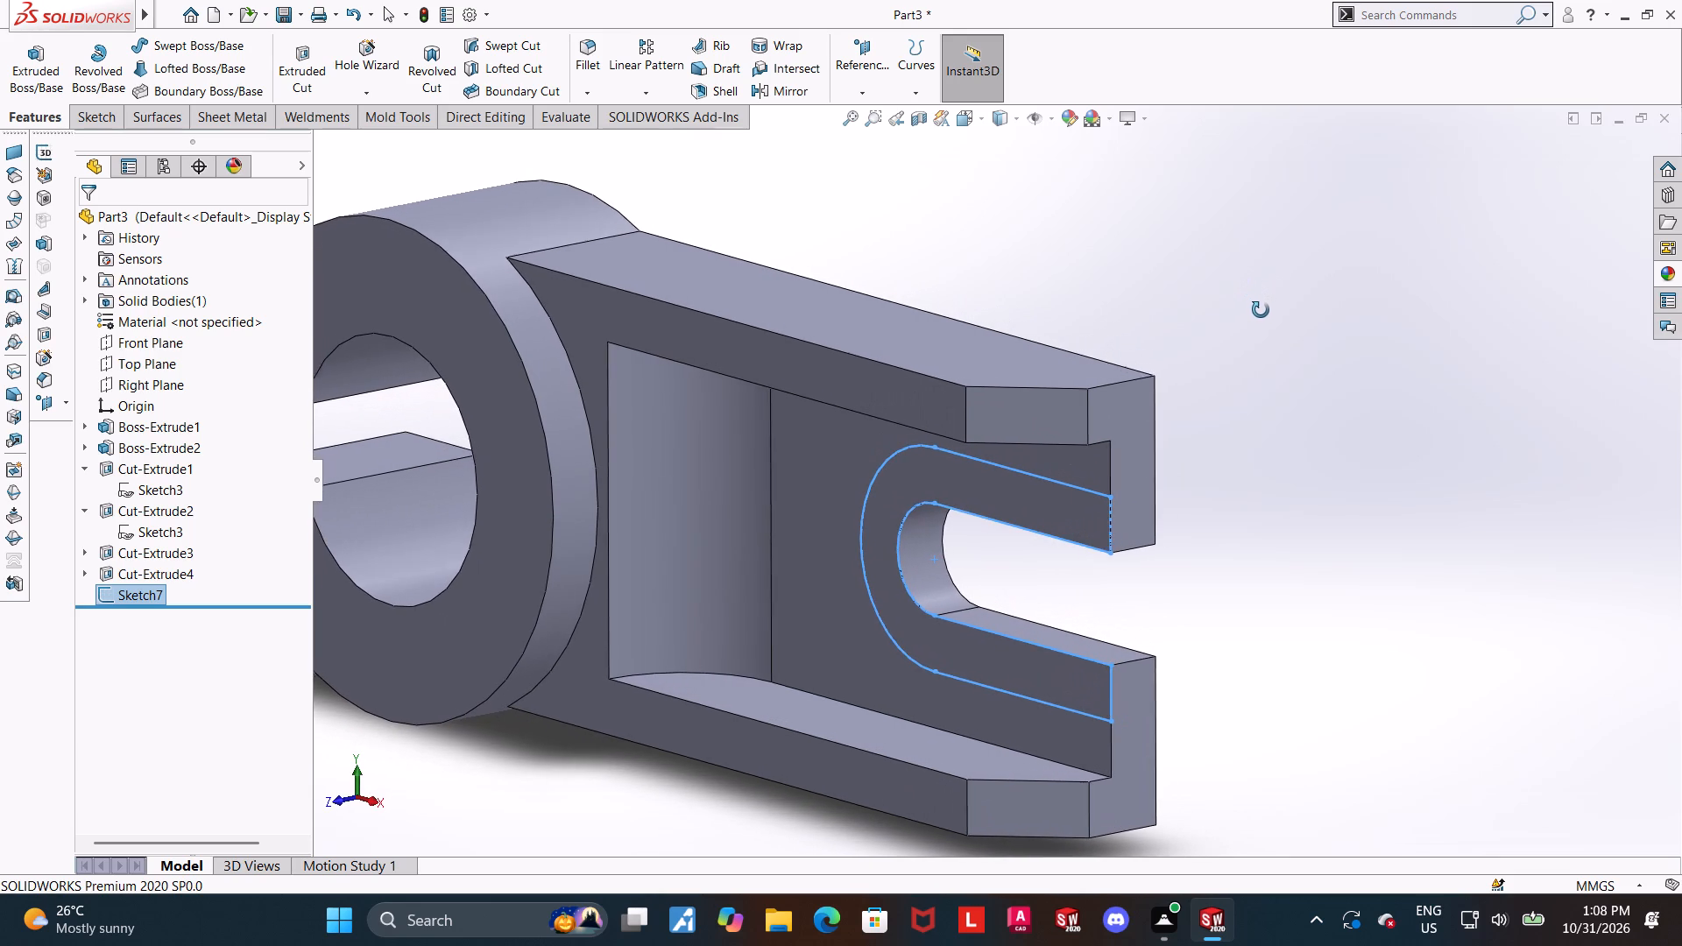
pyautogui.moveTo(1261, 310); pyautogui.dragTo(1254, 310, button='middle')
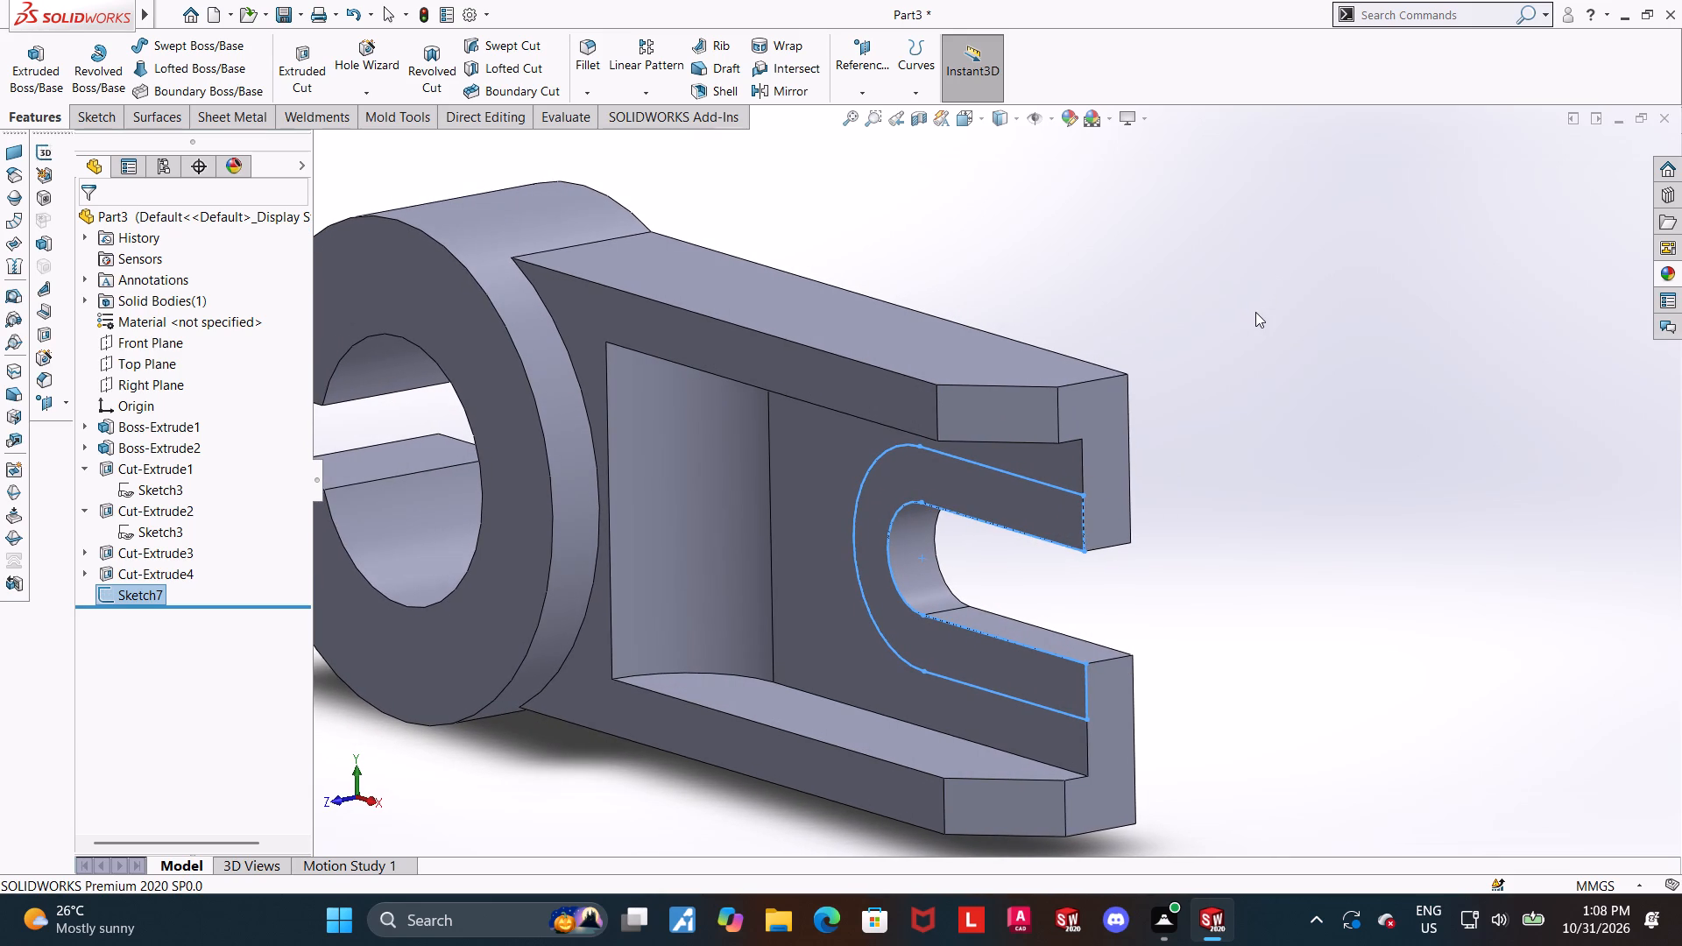
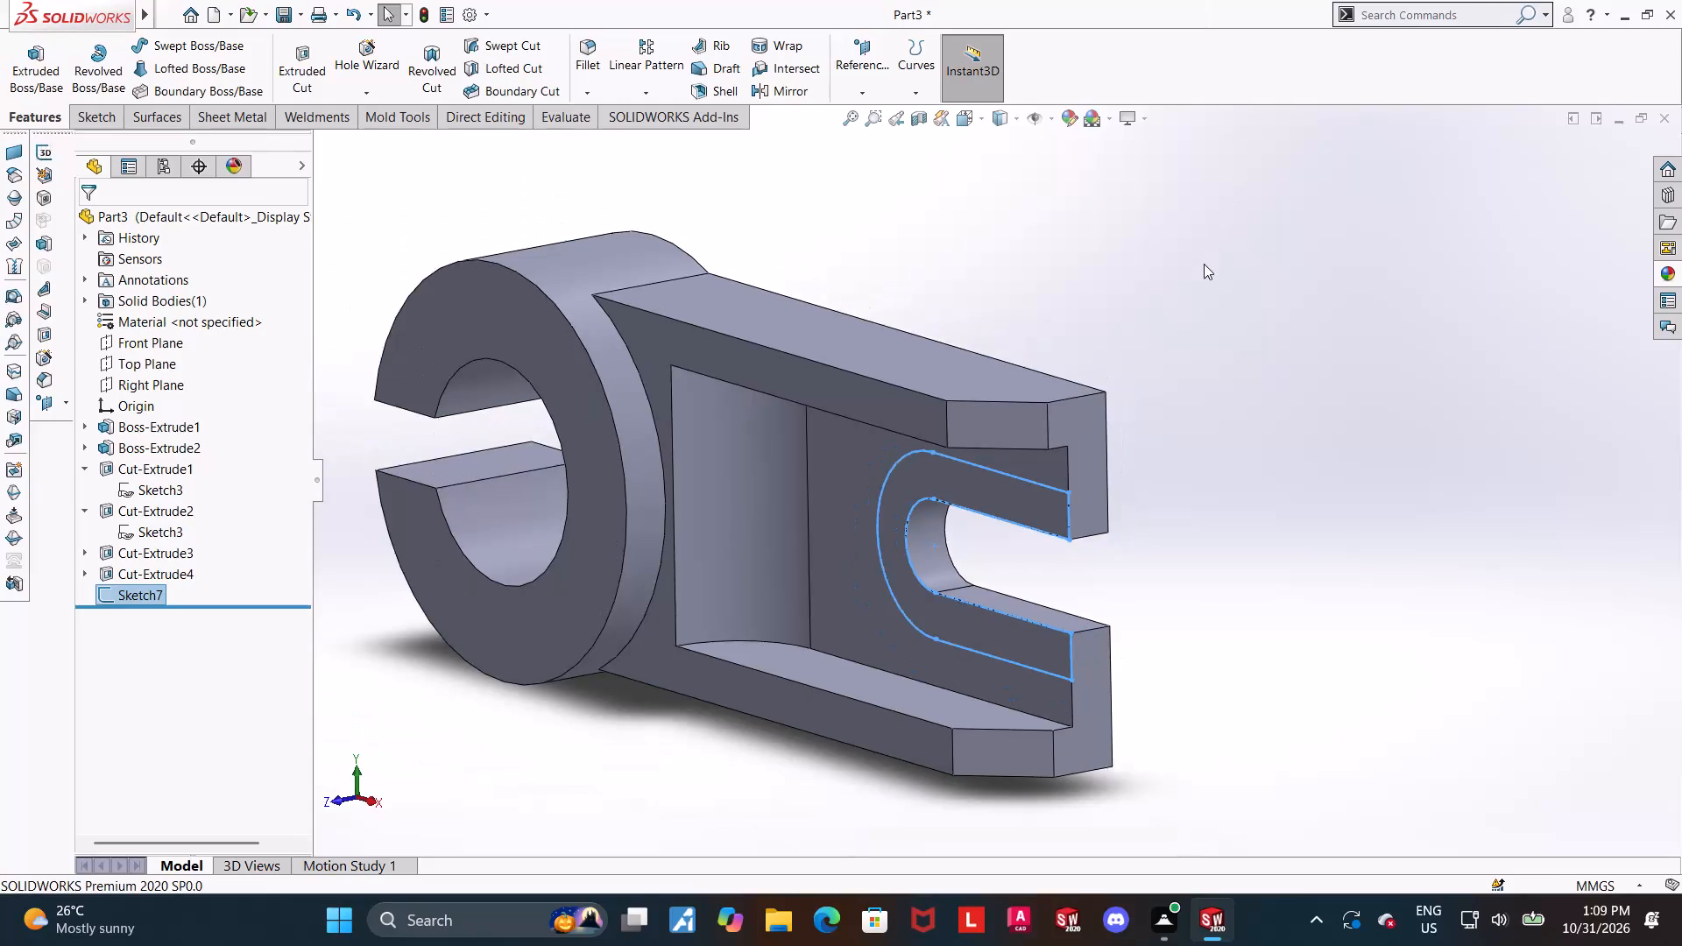
# Extrude the U-shaped profile around the slot as a blind boss 125 mm deep, merged with the arm.
pyautogui.moveTo(1175, 284); pyautogui.dragTo(1158, 312, button='middle')
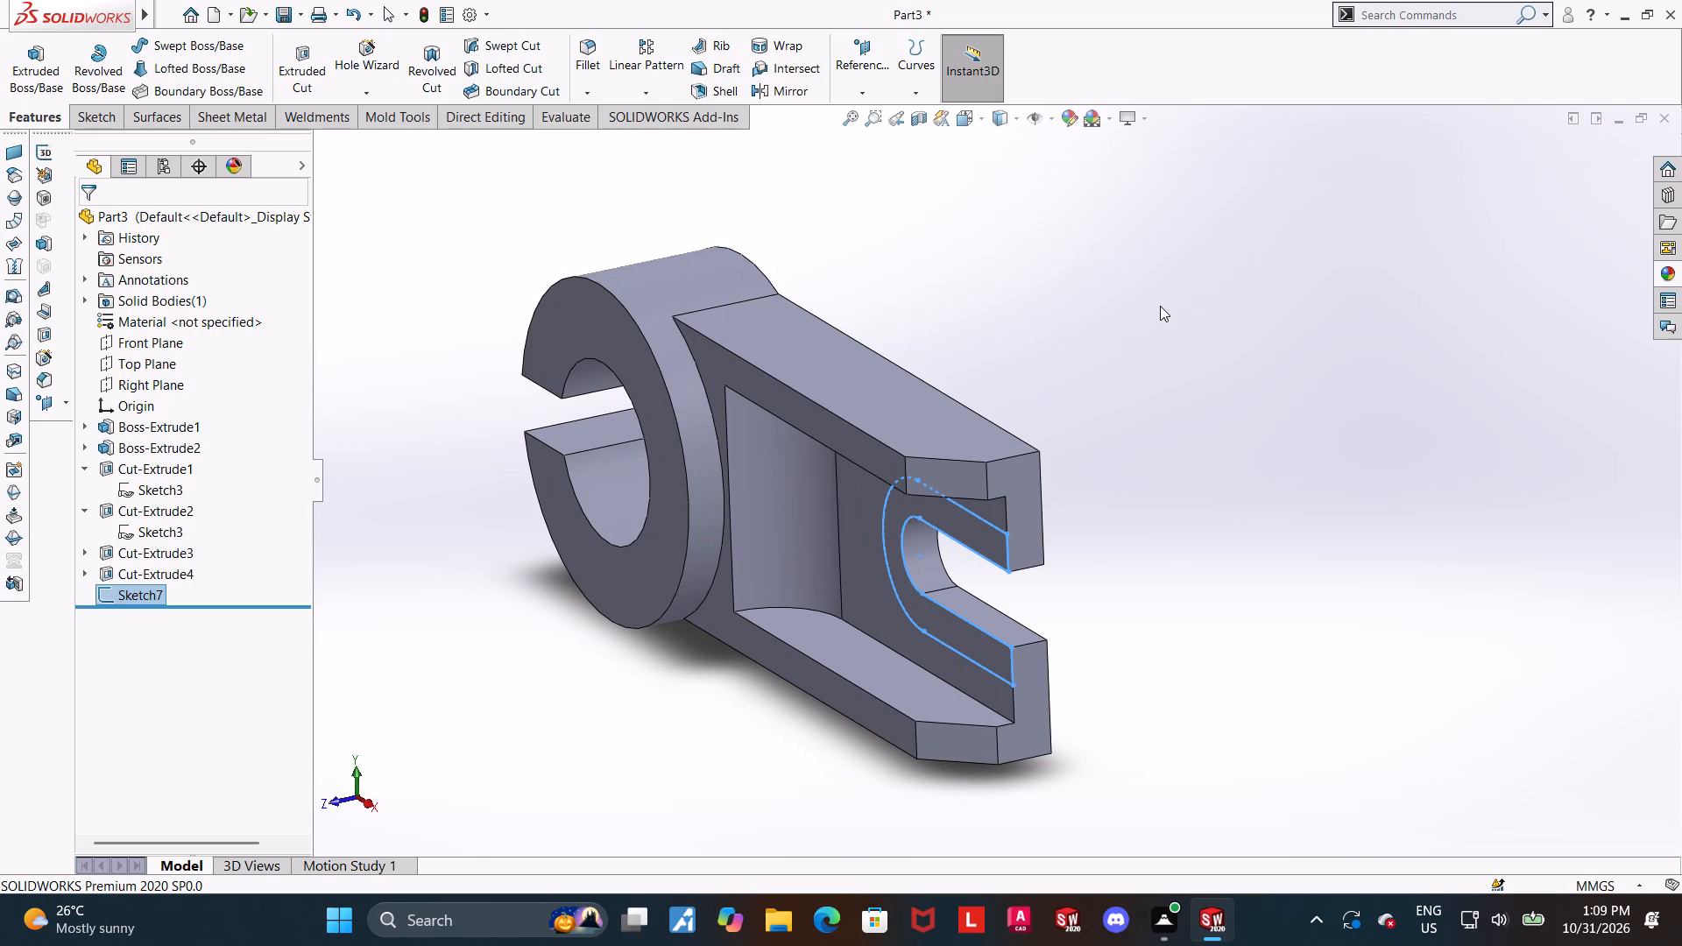
pyautogui.click(25, 55)
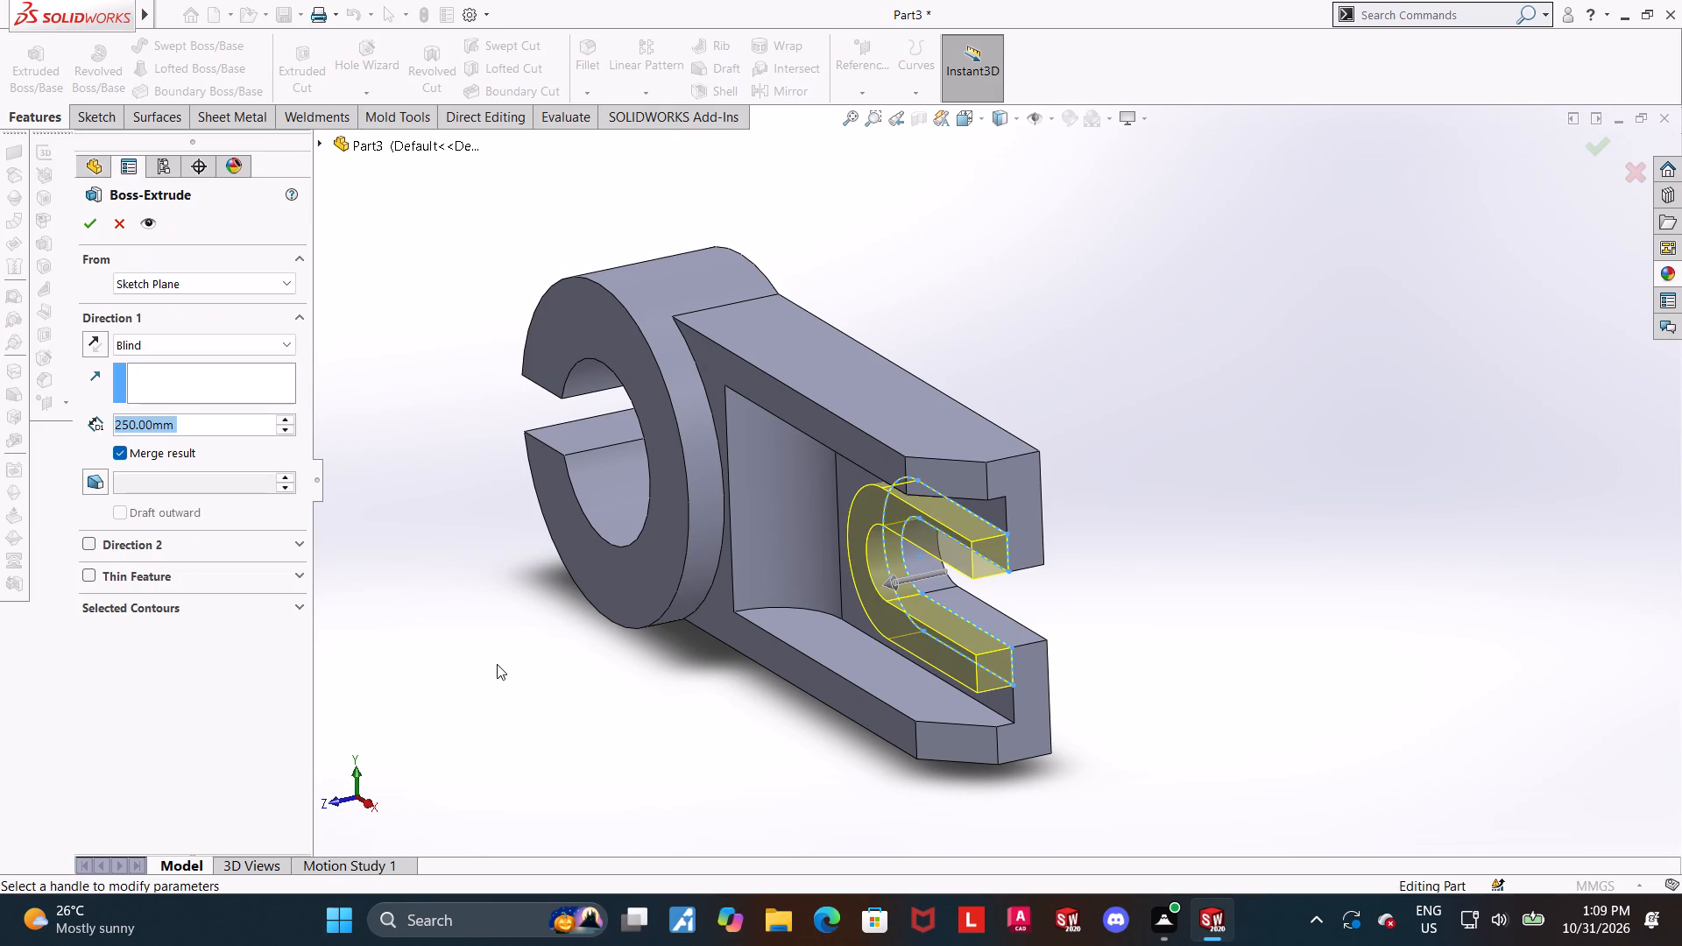
pyautogui.middleClick(1214, 567)
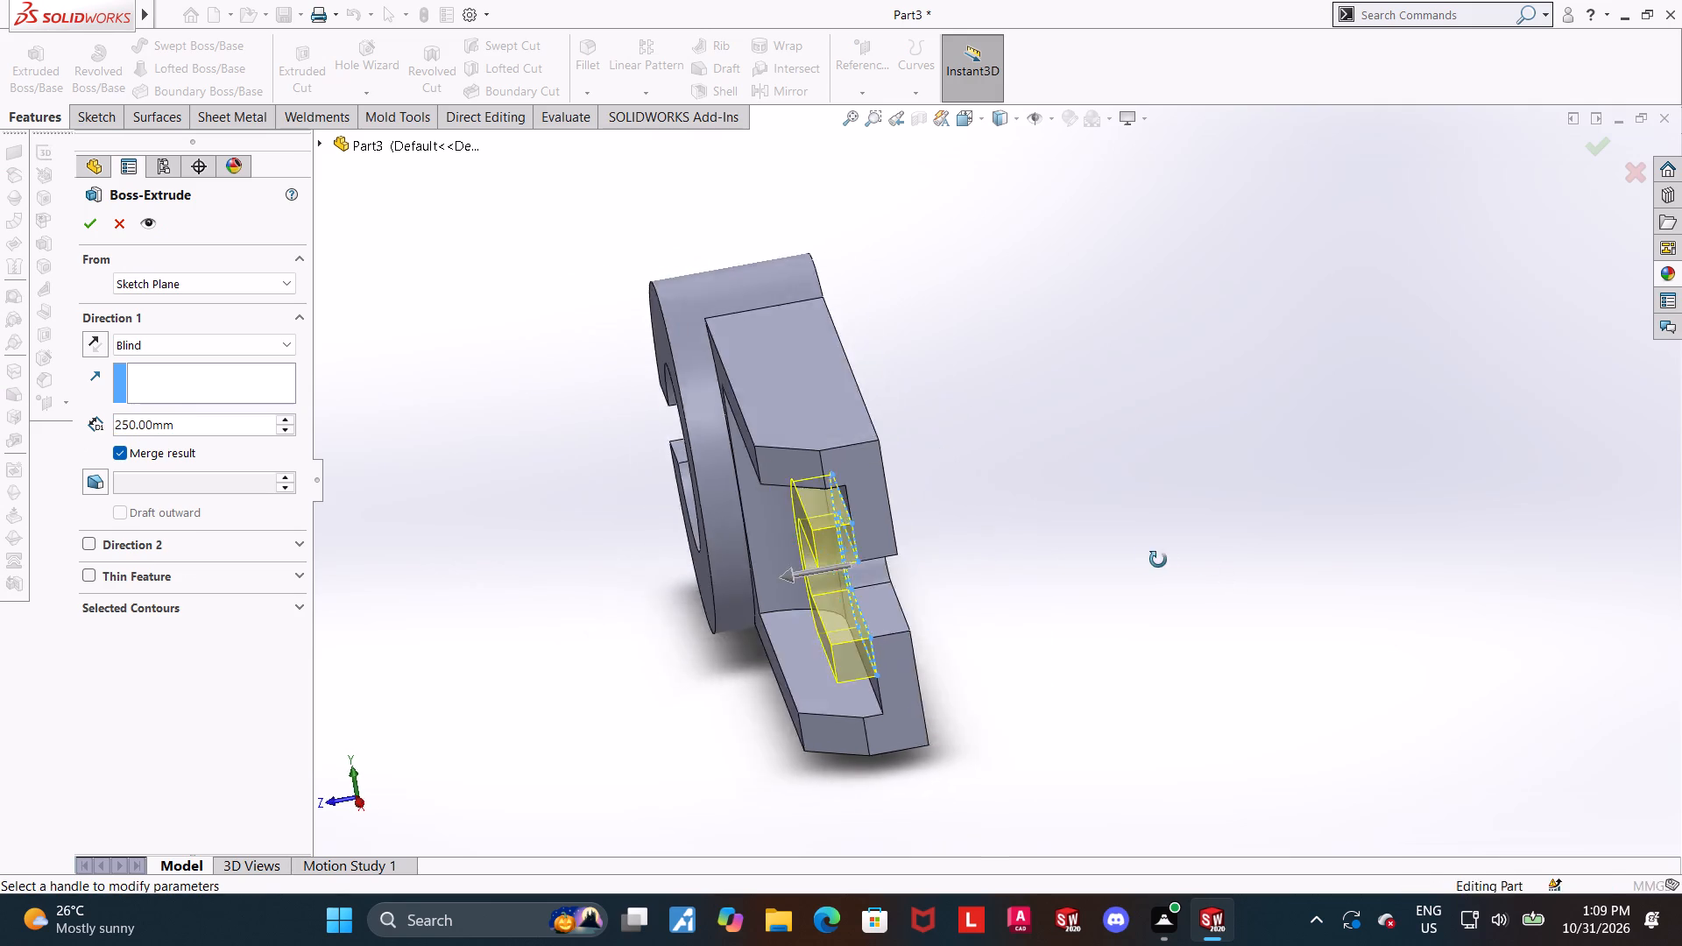
pyautogui.click(204, 427)
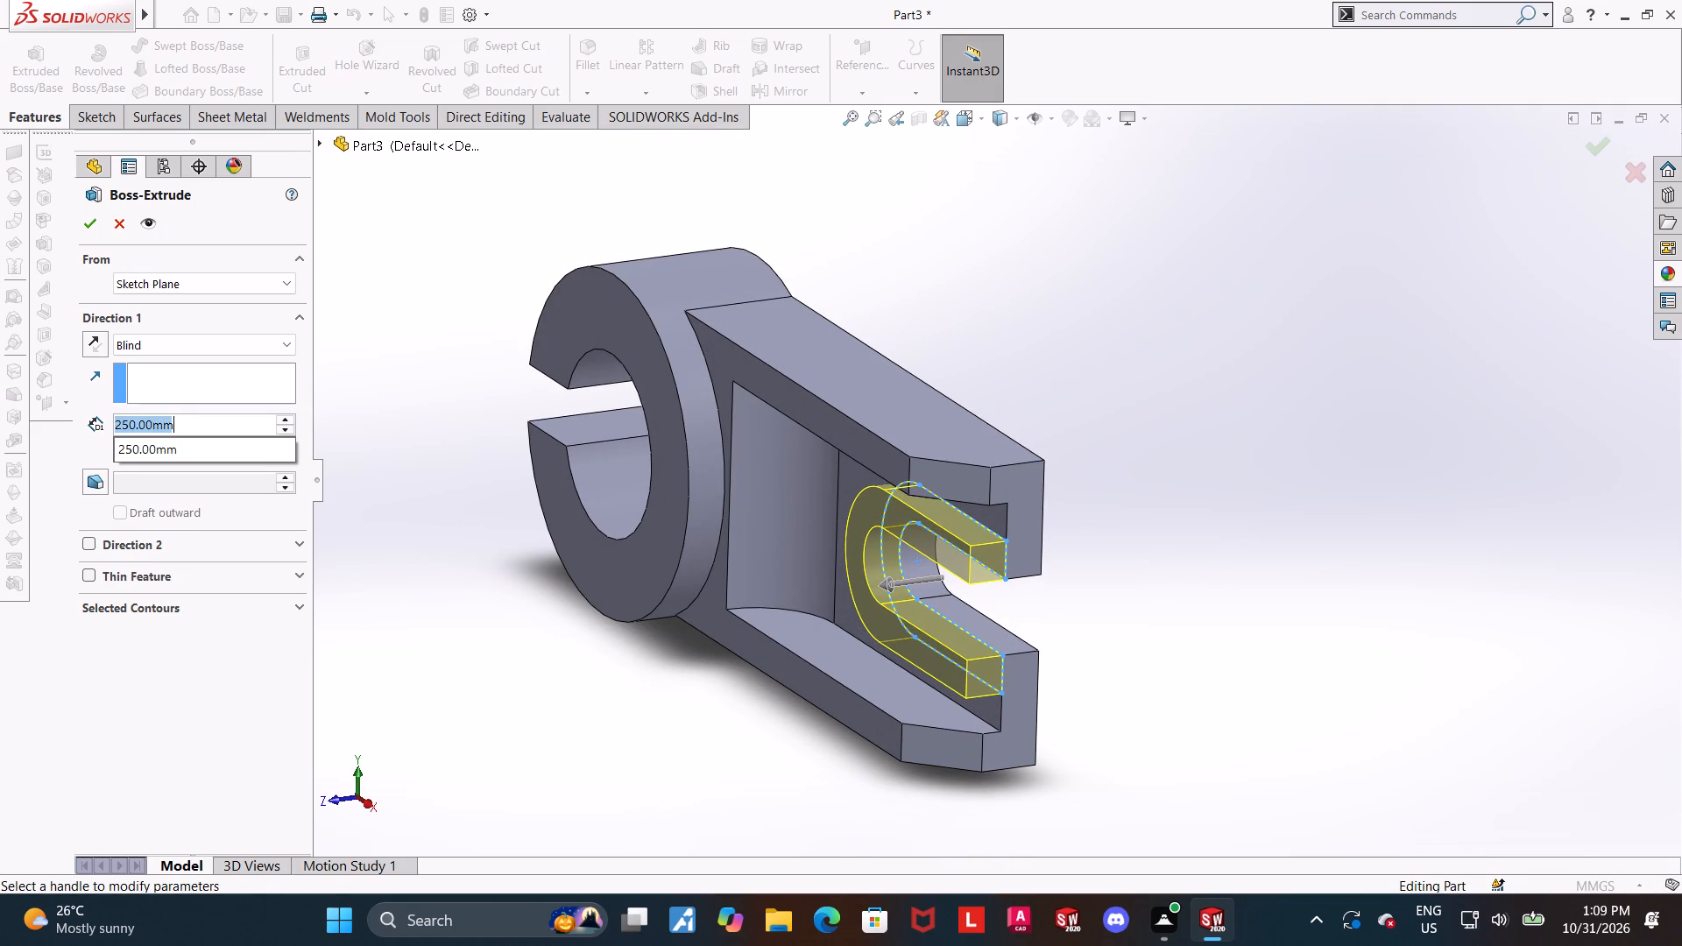
pyautogui.moveTo(208, 426); pyautogui.dragTo(72, 407)
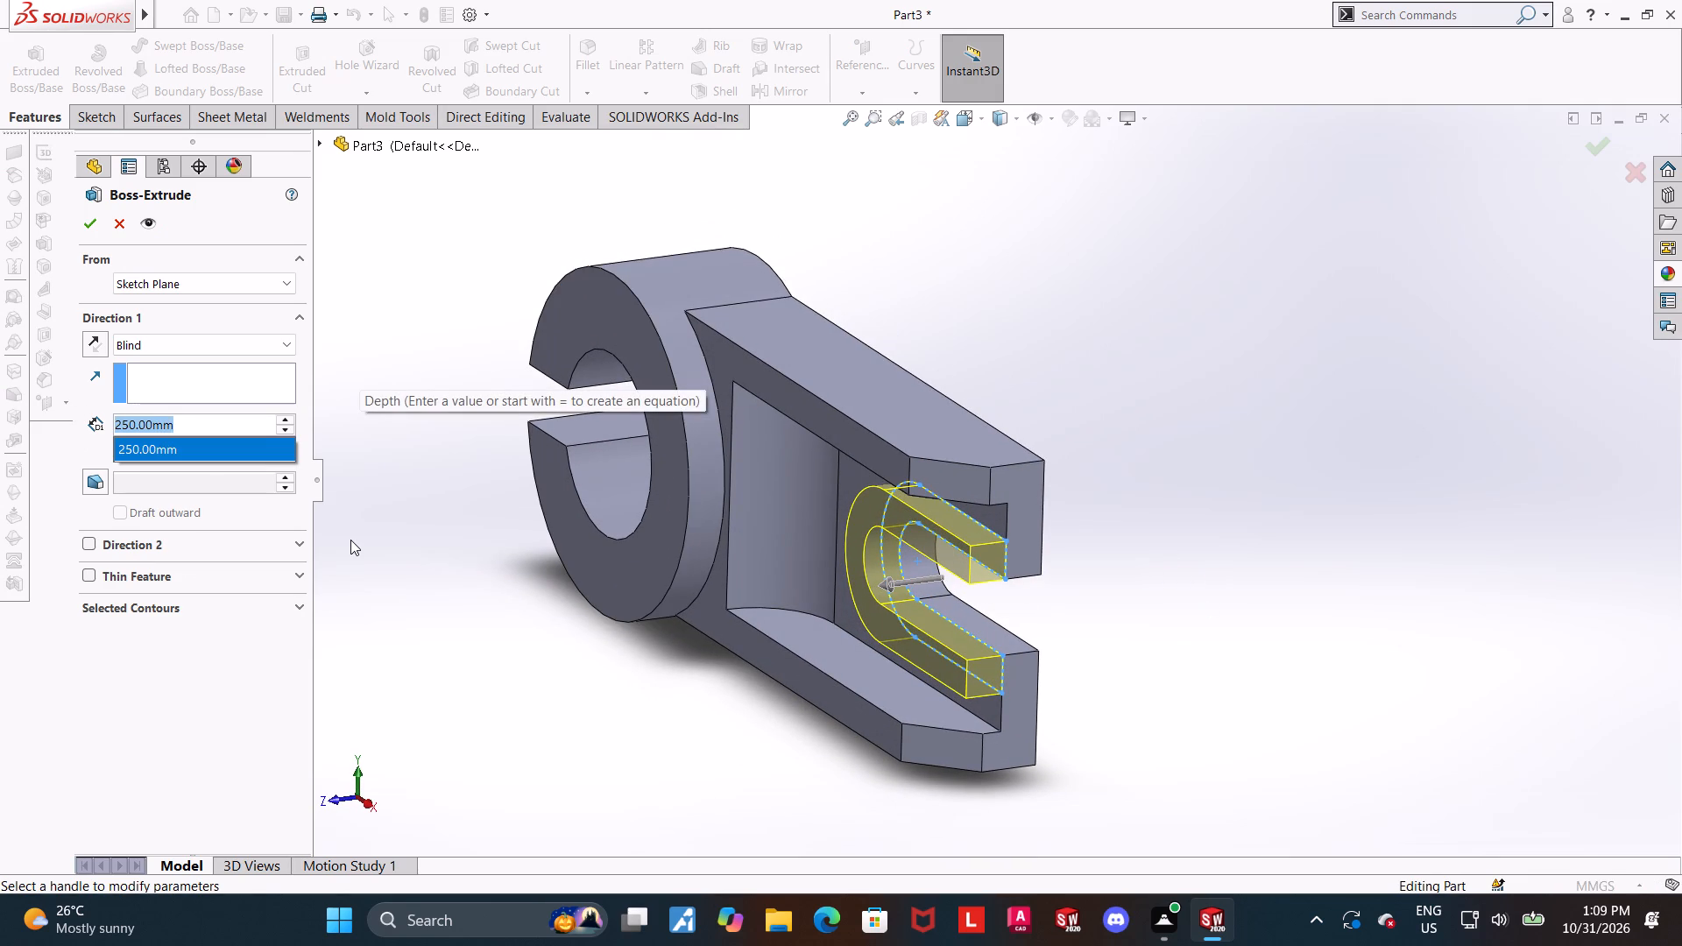
pyautogui.write('375-250')
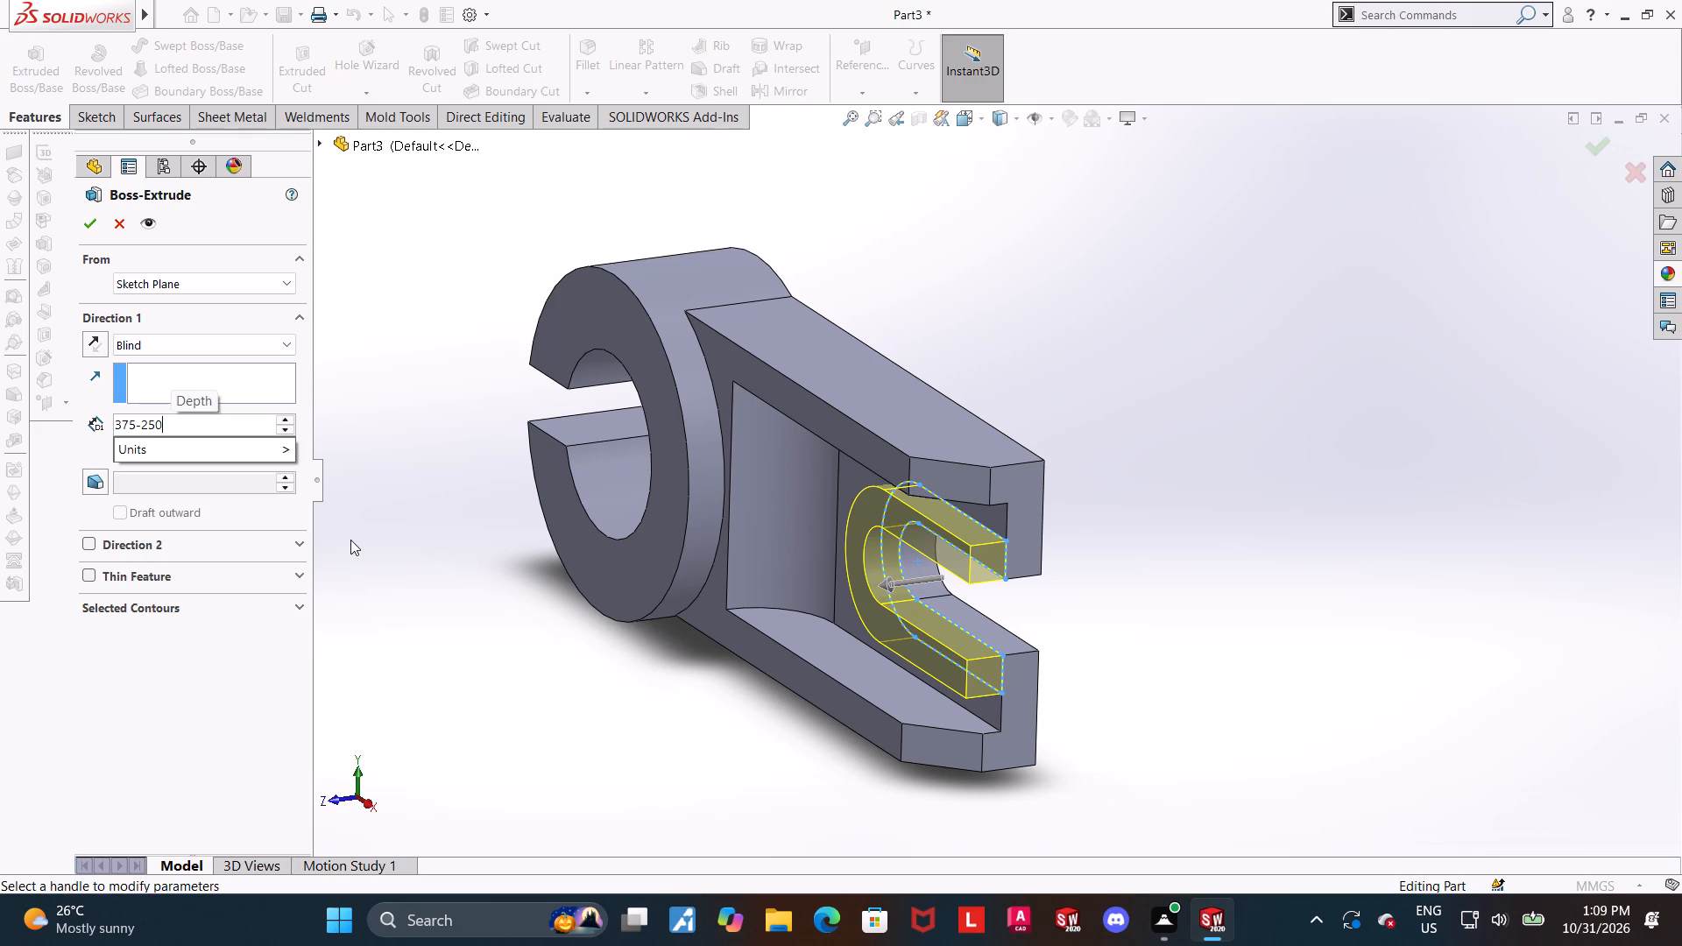
pyautogui.press('Return')
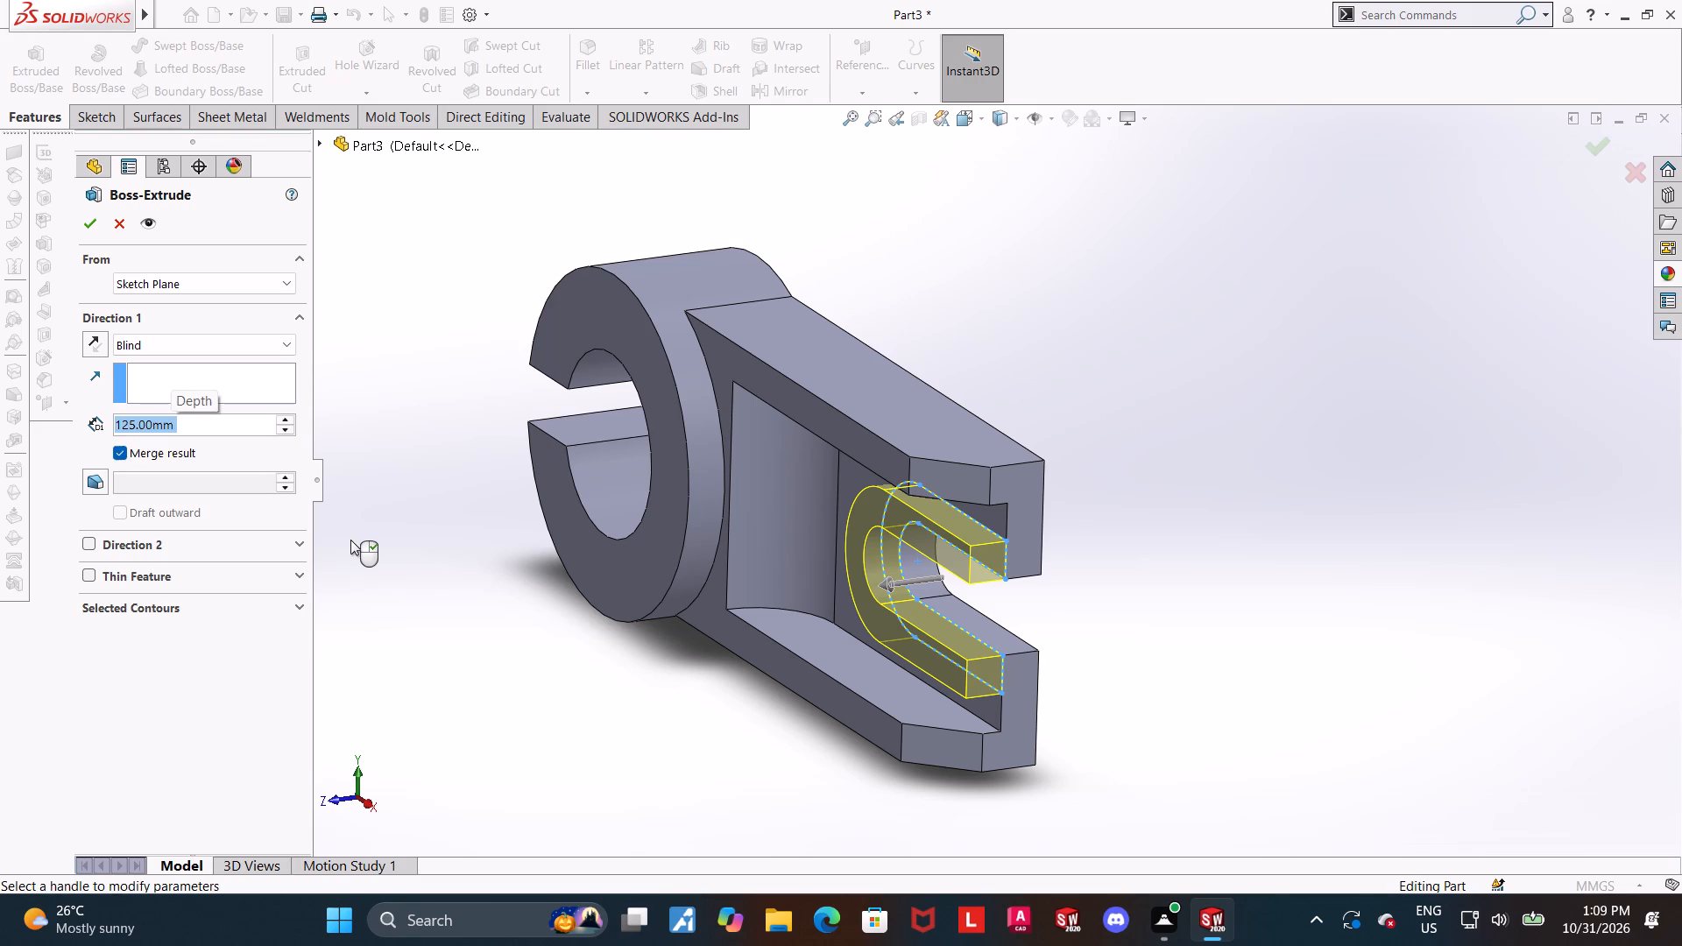
pyautogui.click(80, 236)
pyautogui.click(1447, 547)
# Start a sketch on the flat back face shared by the ring and arm, viewed normal to it.
pyautogui.moveTo(1014, 527); pyautogui.dragTo(1048, 516, button='middle')
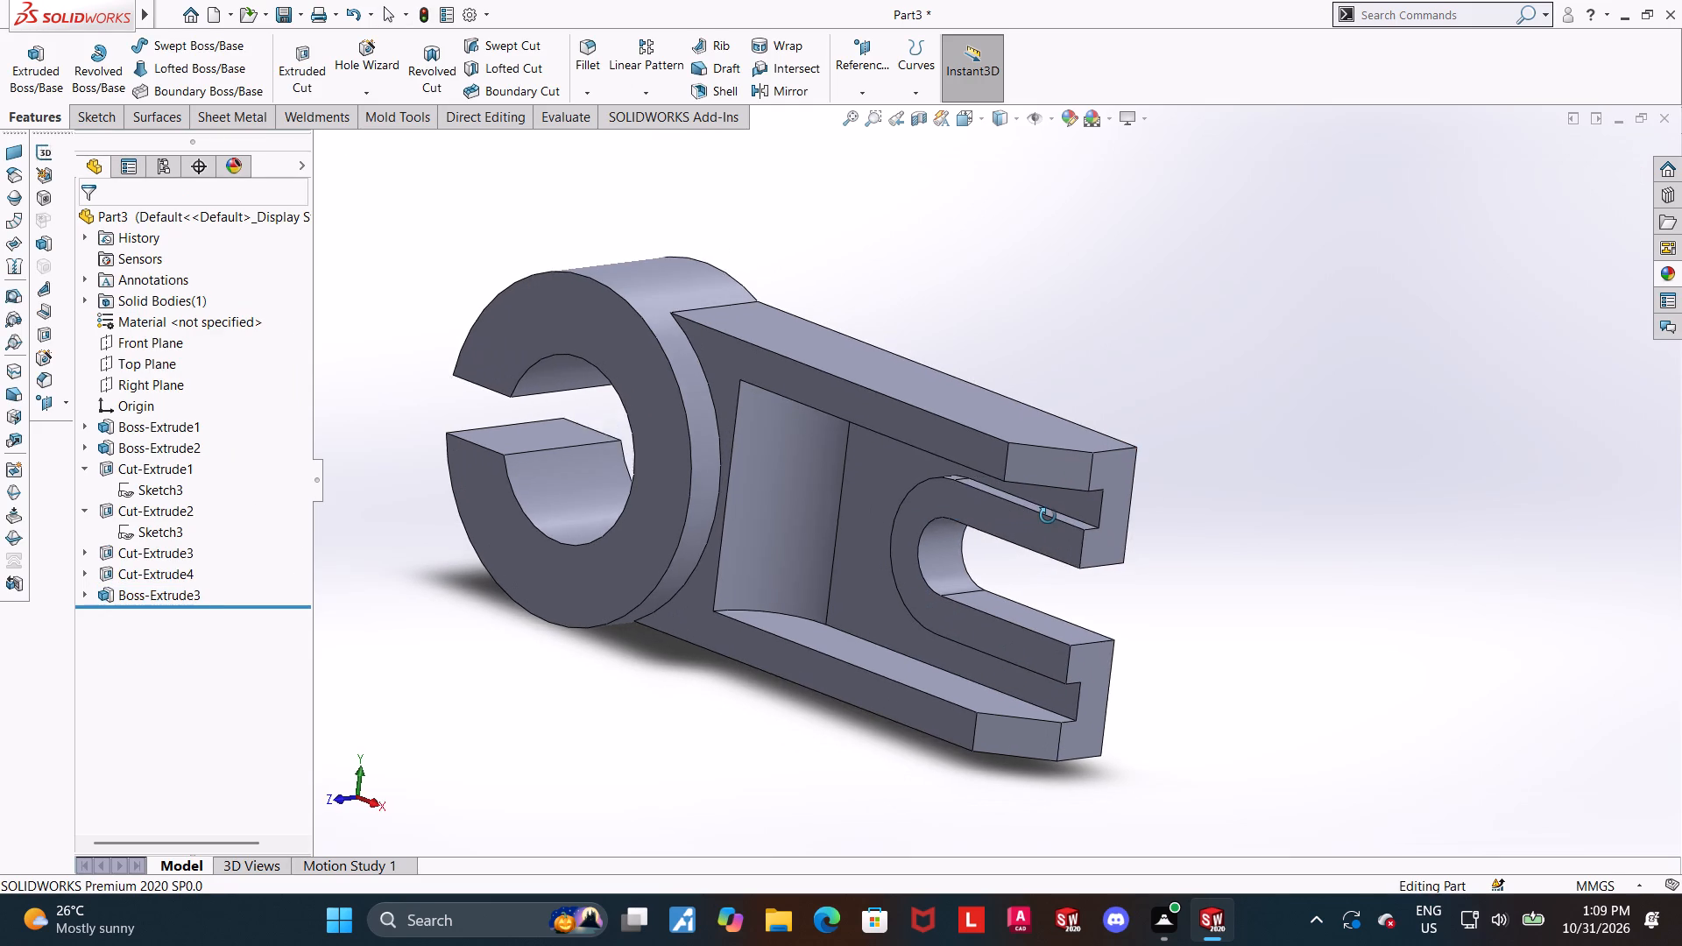
pyautogui.moveTo(1048, 516); pyautogui.dragTo(1056, 515, button='middle')
pyautogui.hotkey('ctrl', '7')
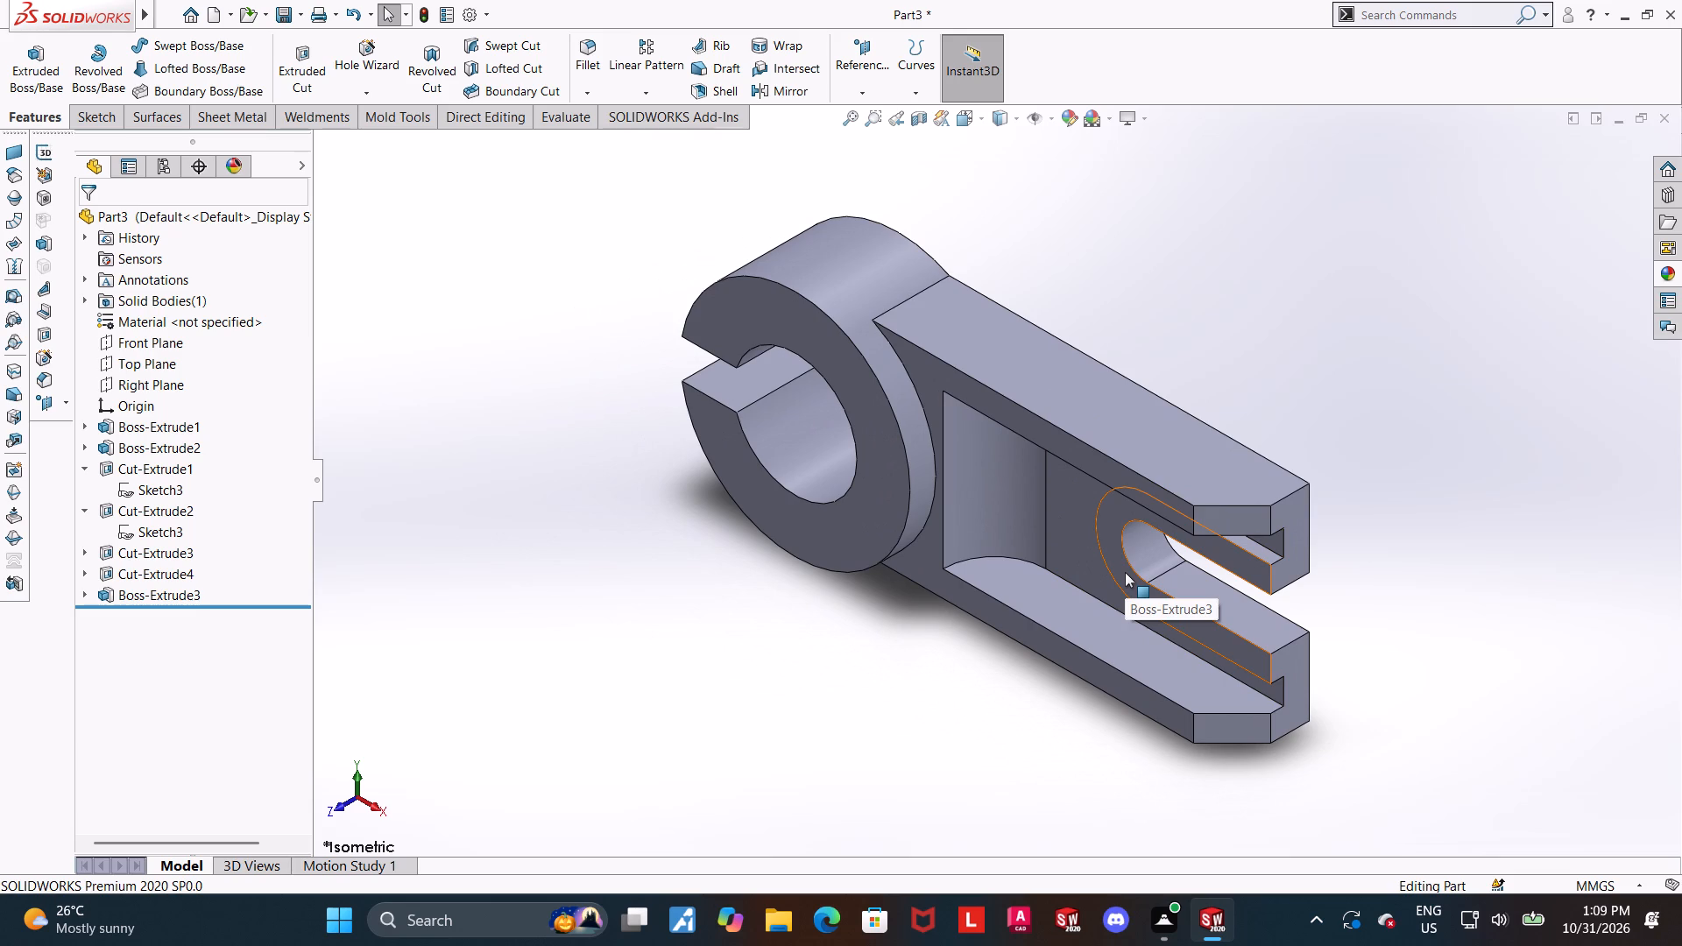
pyautogui.scroll(1, 1681, 444)
pyautogui.scroll(1, 1443, 510)
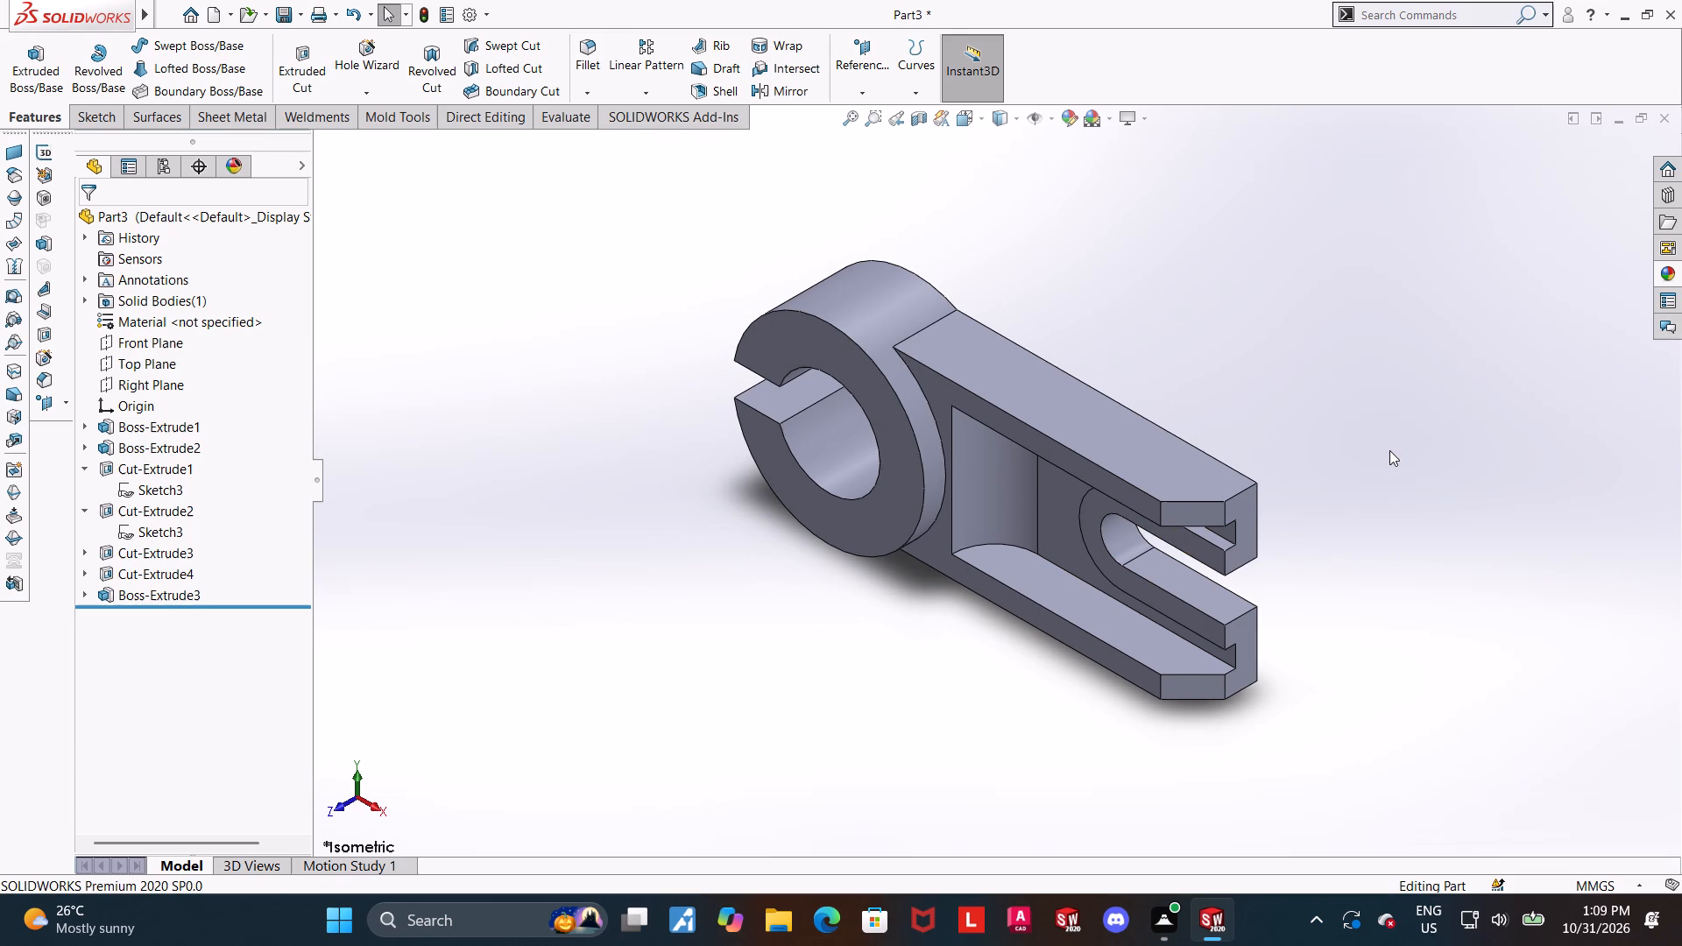
pyautogui.moveTo(1360, 440); pyautogui.dragTo(1236, 441, button='middle')
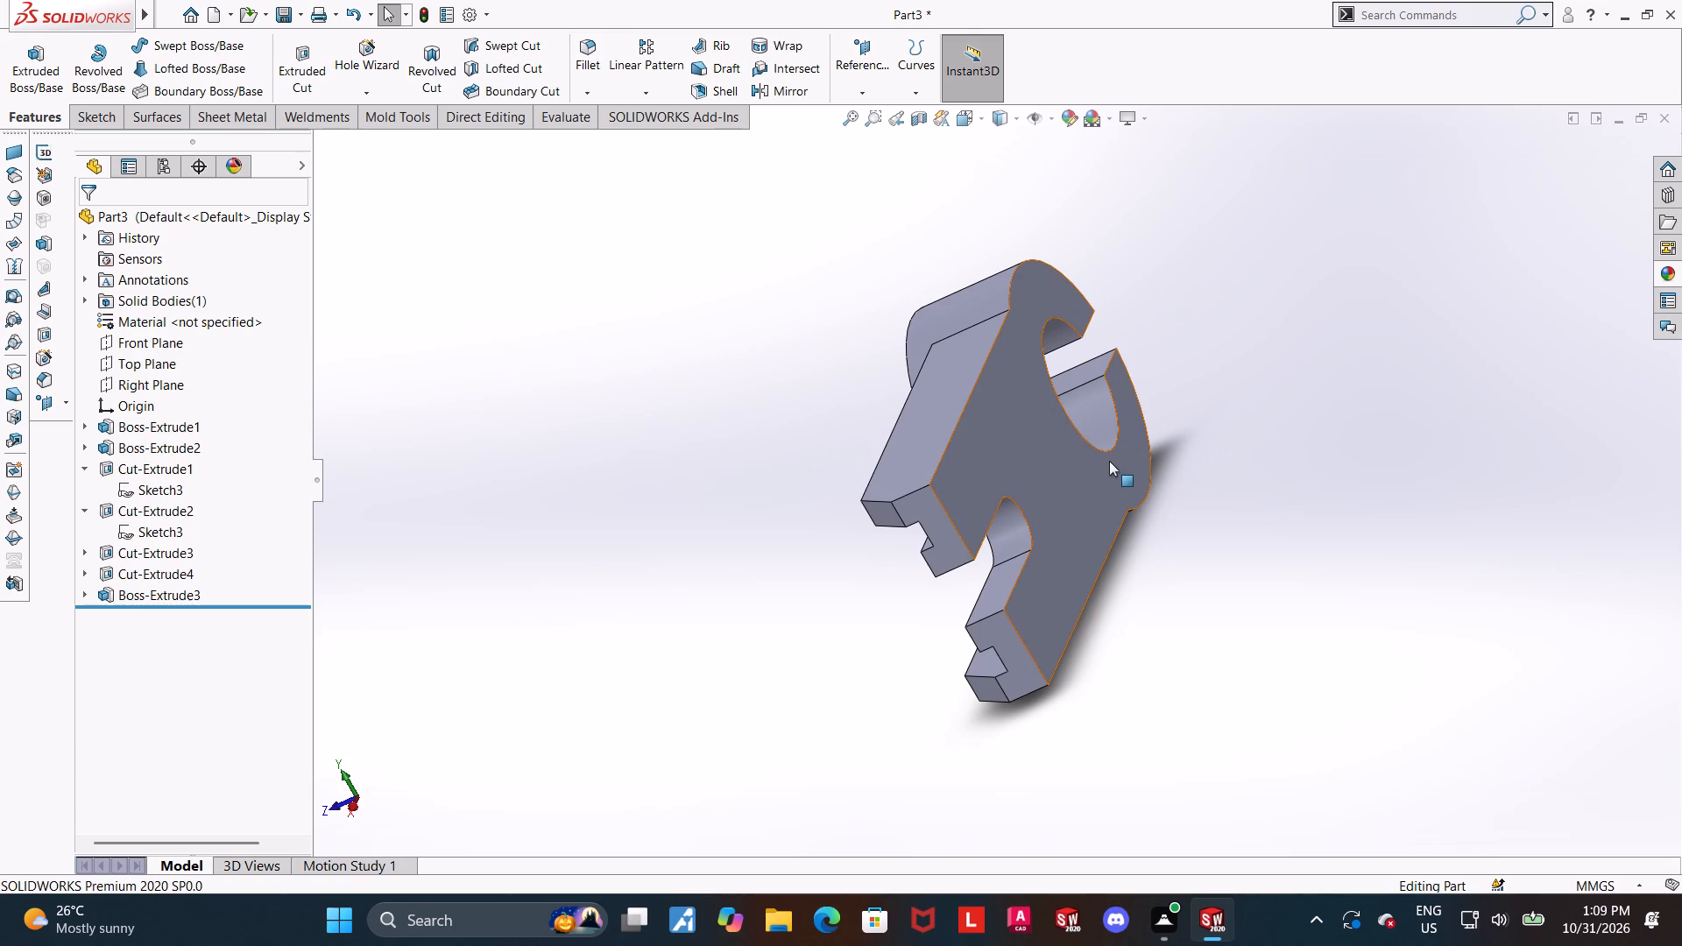
pyautogui.click(1078, 460)
pyautogui.click(1150, 409)
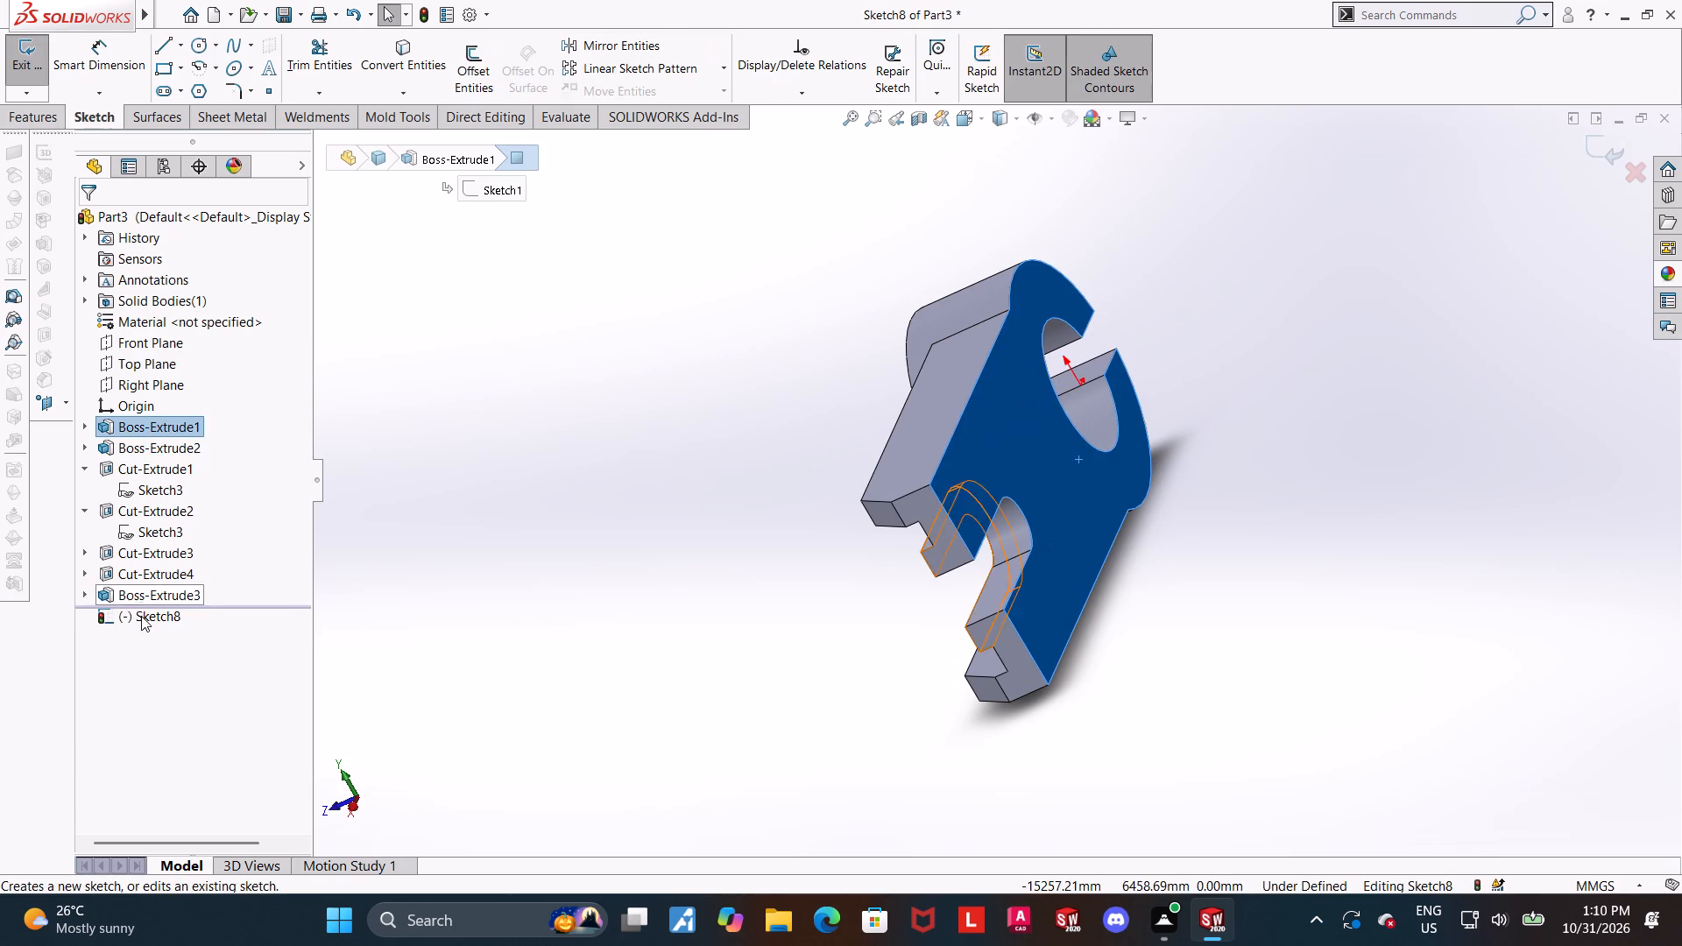
pyautogui.click(142, 617)
pyautogui.click(180, 582)
pyautogui.scroll(5, 1172, 453)
pyautogui.scroll(-2, 1097, 279)
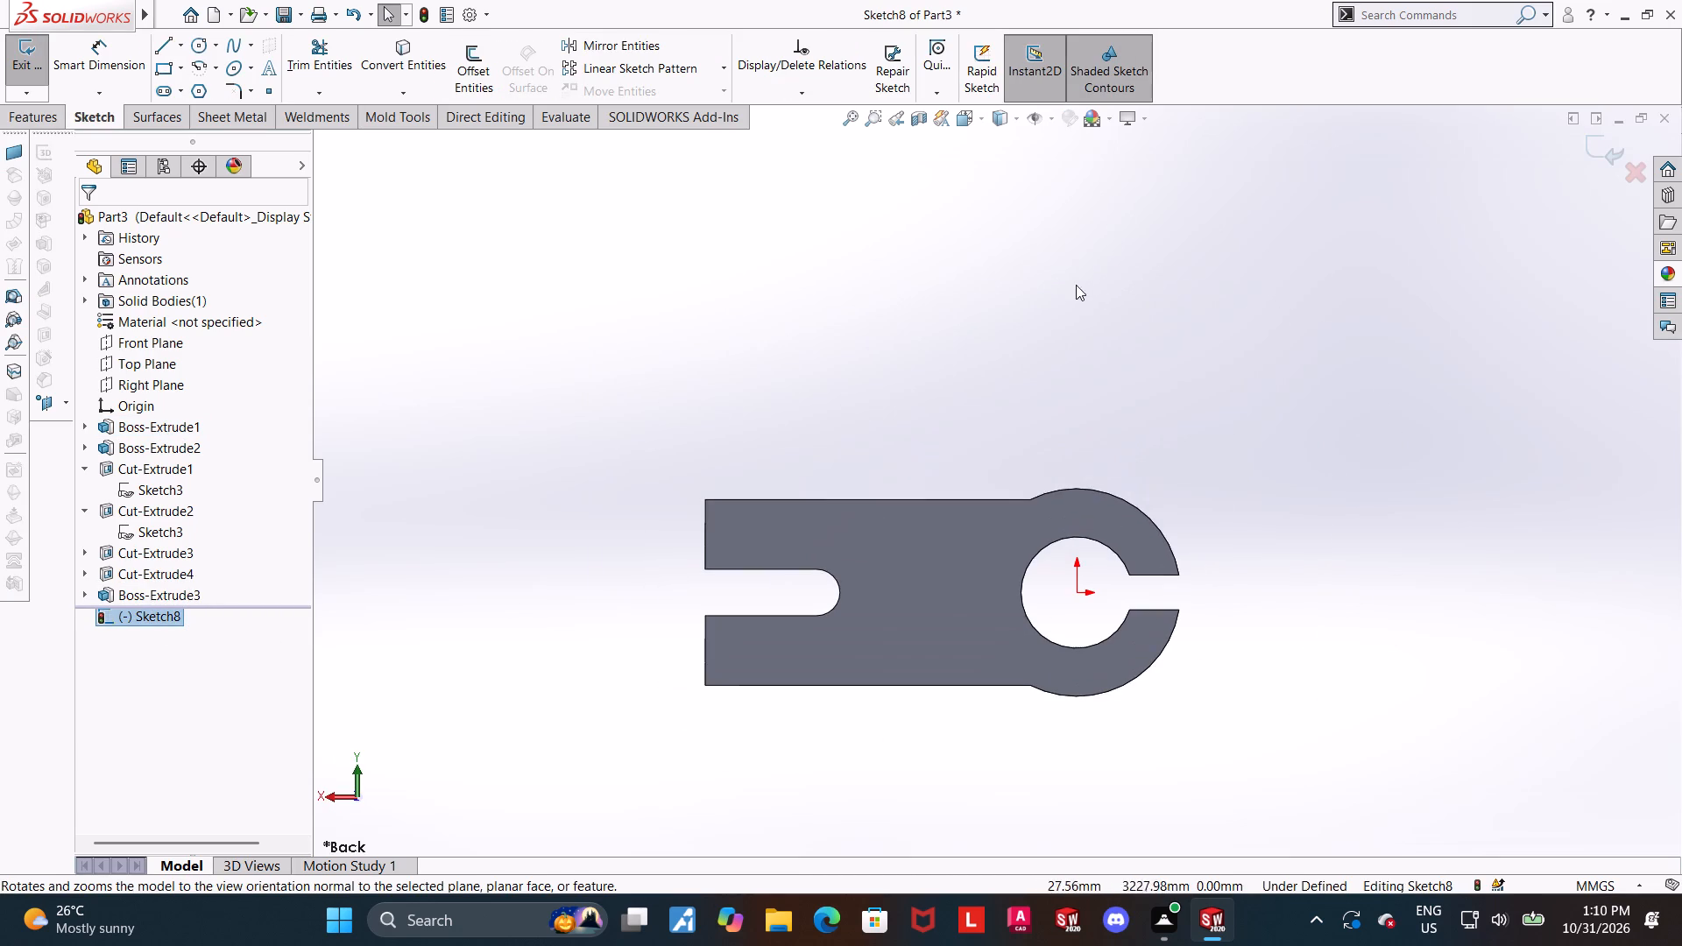
pyautogui.scroll(-1, 990, 307)
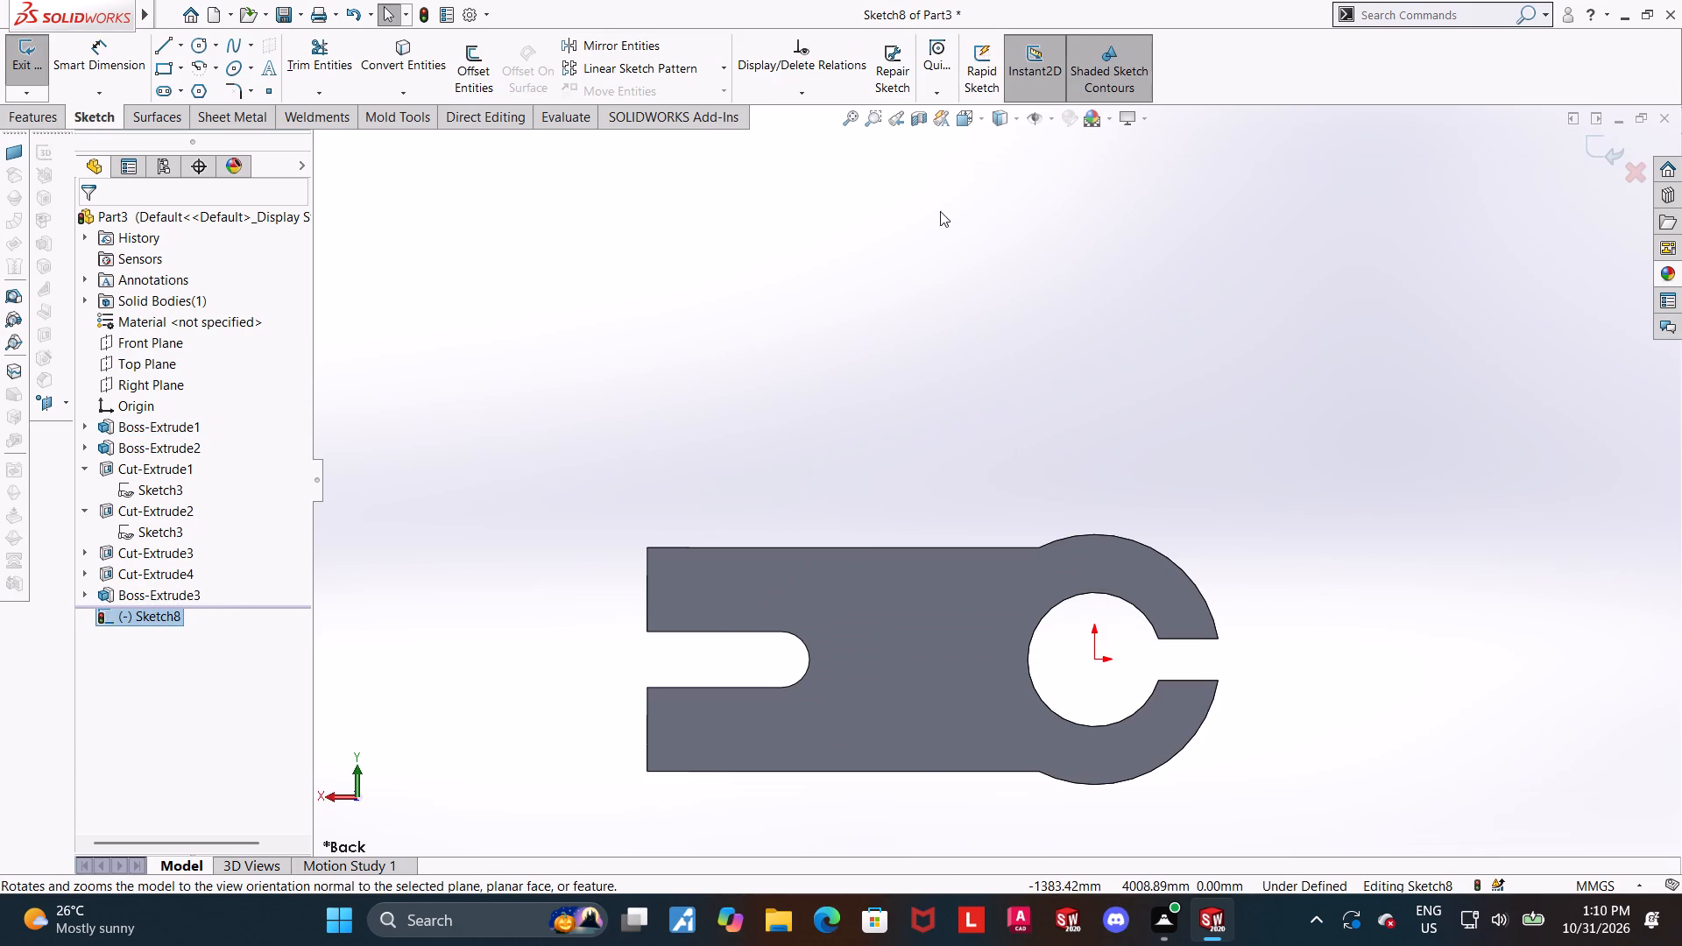
# Sketch a circle about 1448 mm in diameter above the arm's upper edge, near the ring.
pyautogui.click(203, 46)
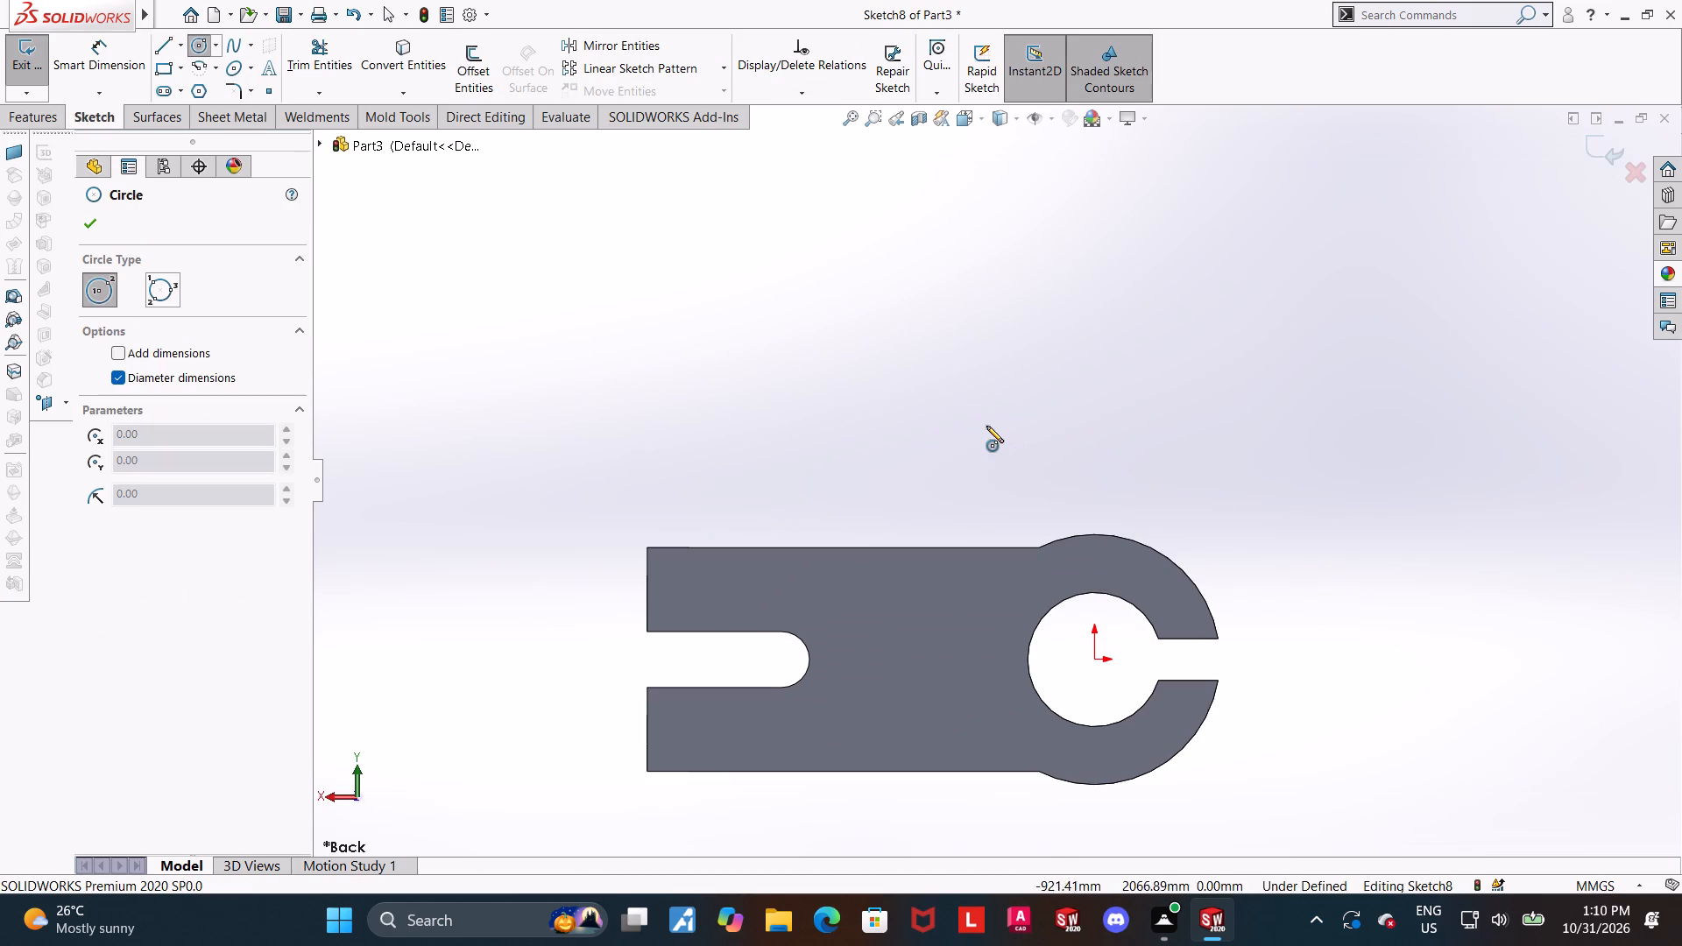
pyautogui.click(984, 423)
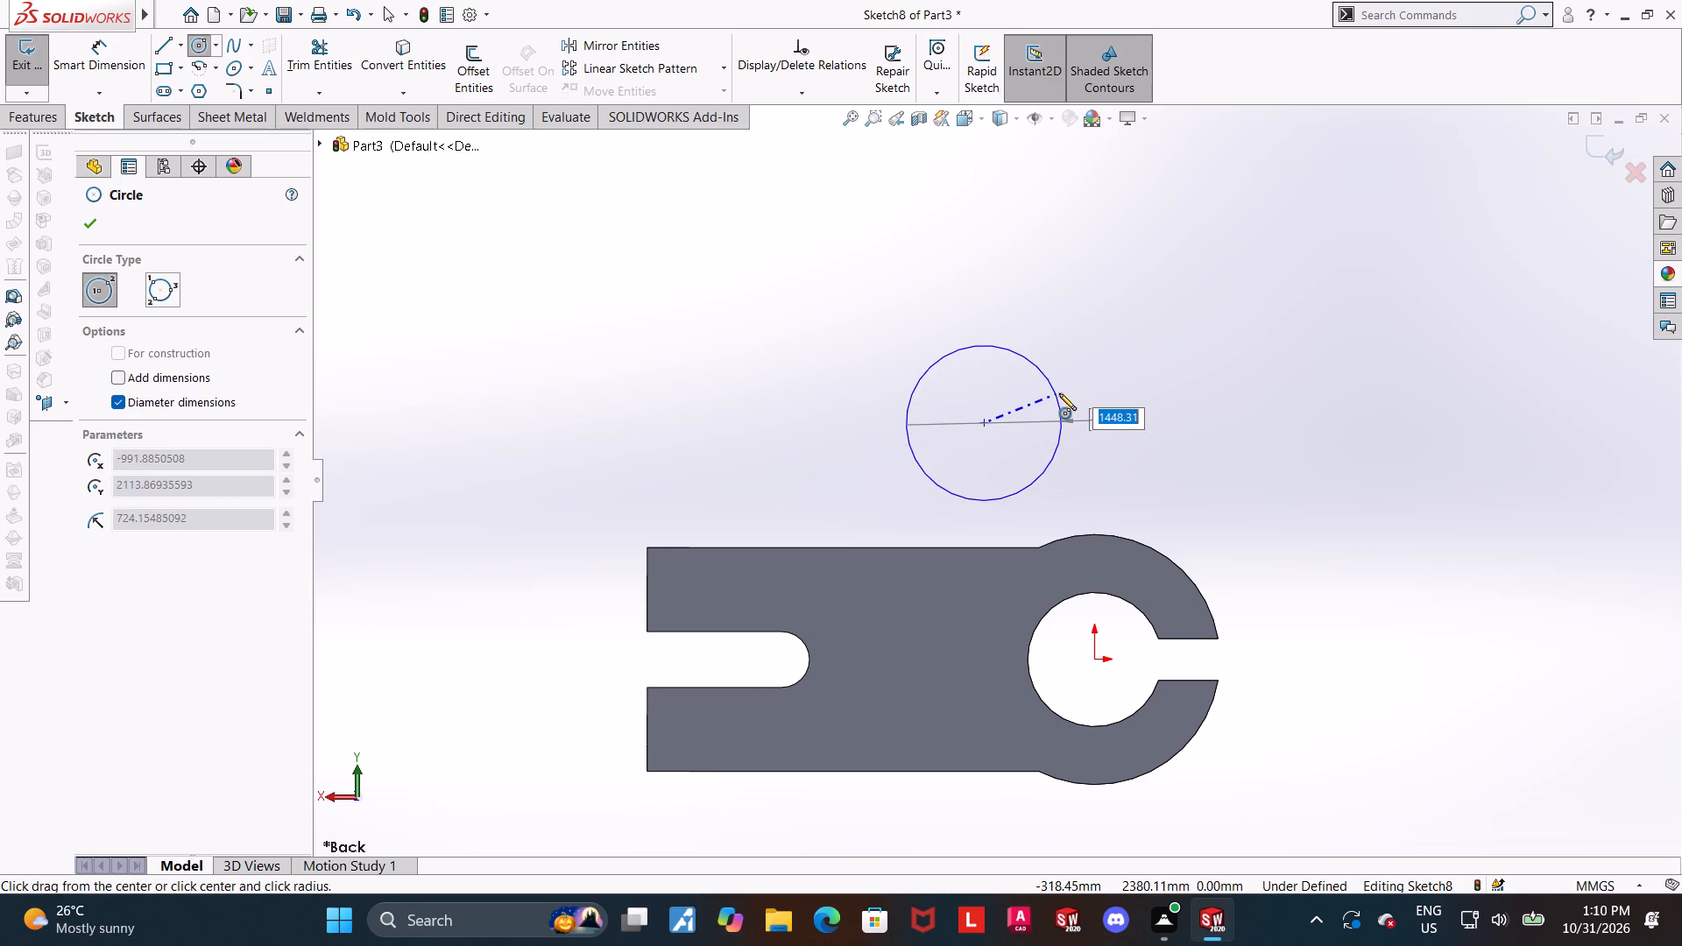
pyautogui.click(1059, 393)
pyautogui.press('Escape')
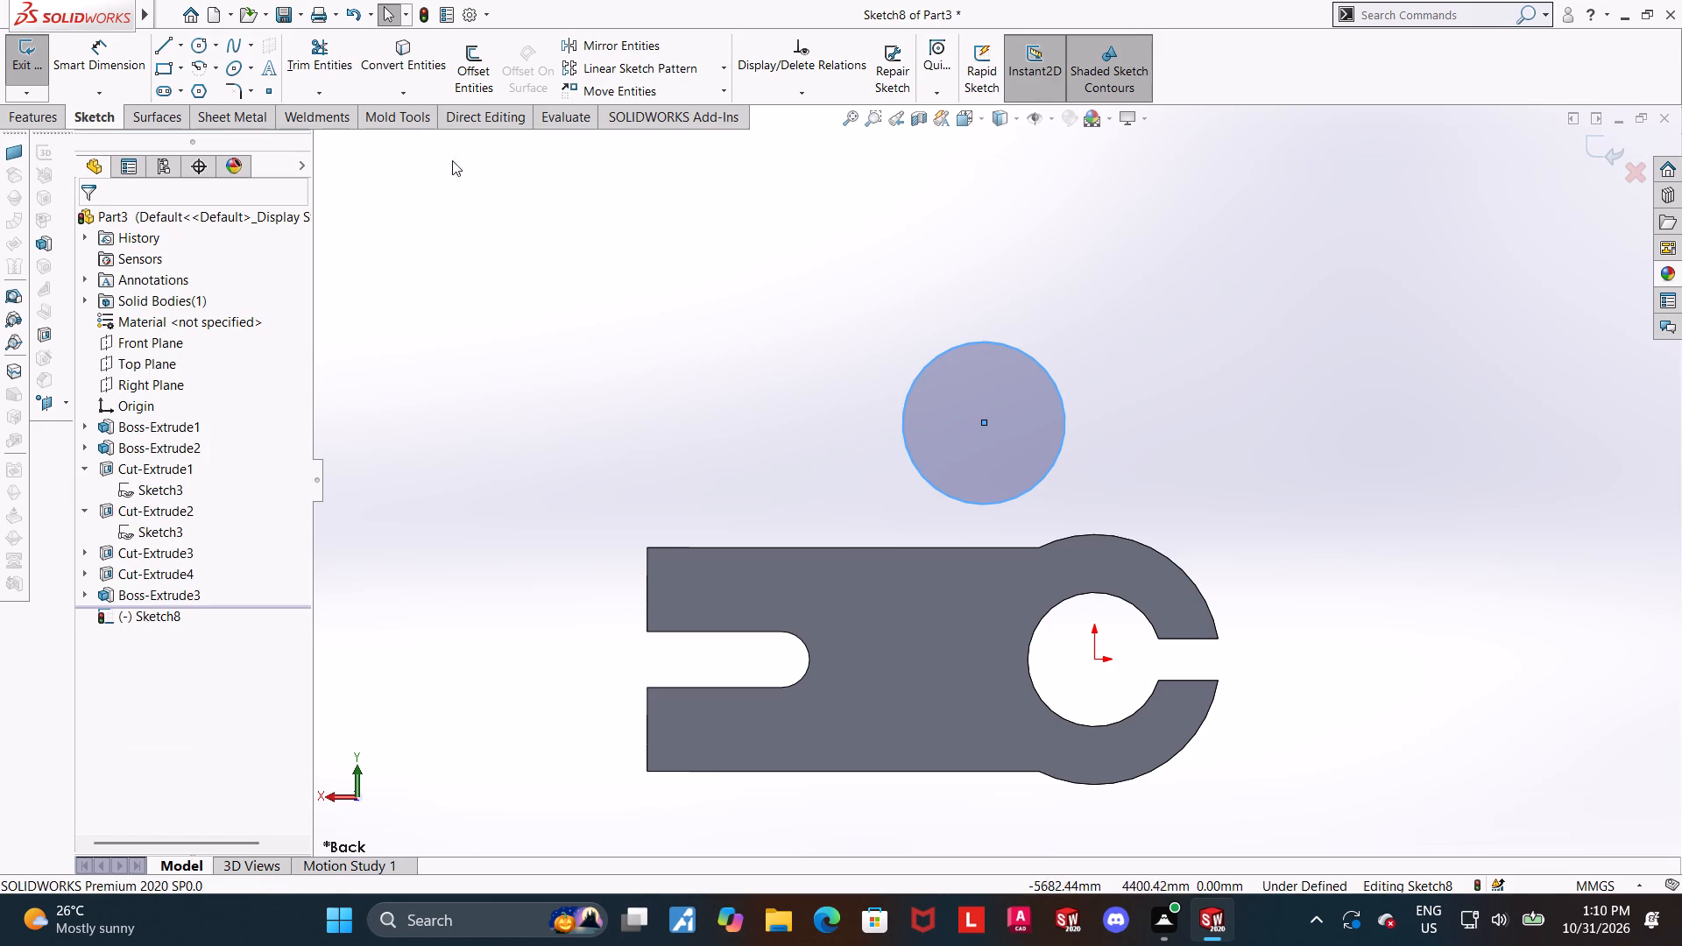
# Dimension the circle's diameter at 953.79 mm.
pyautogui.click(124, 58)
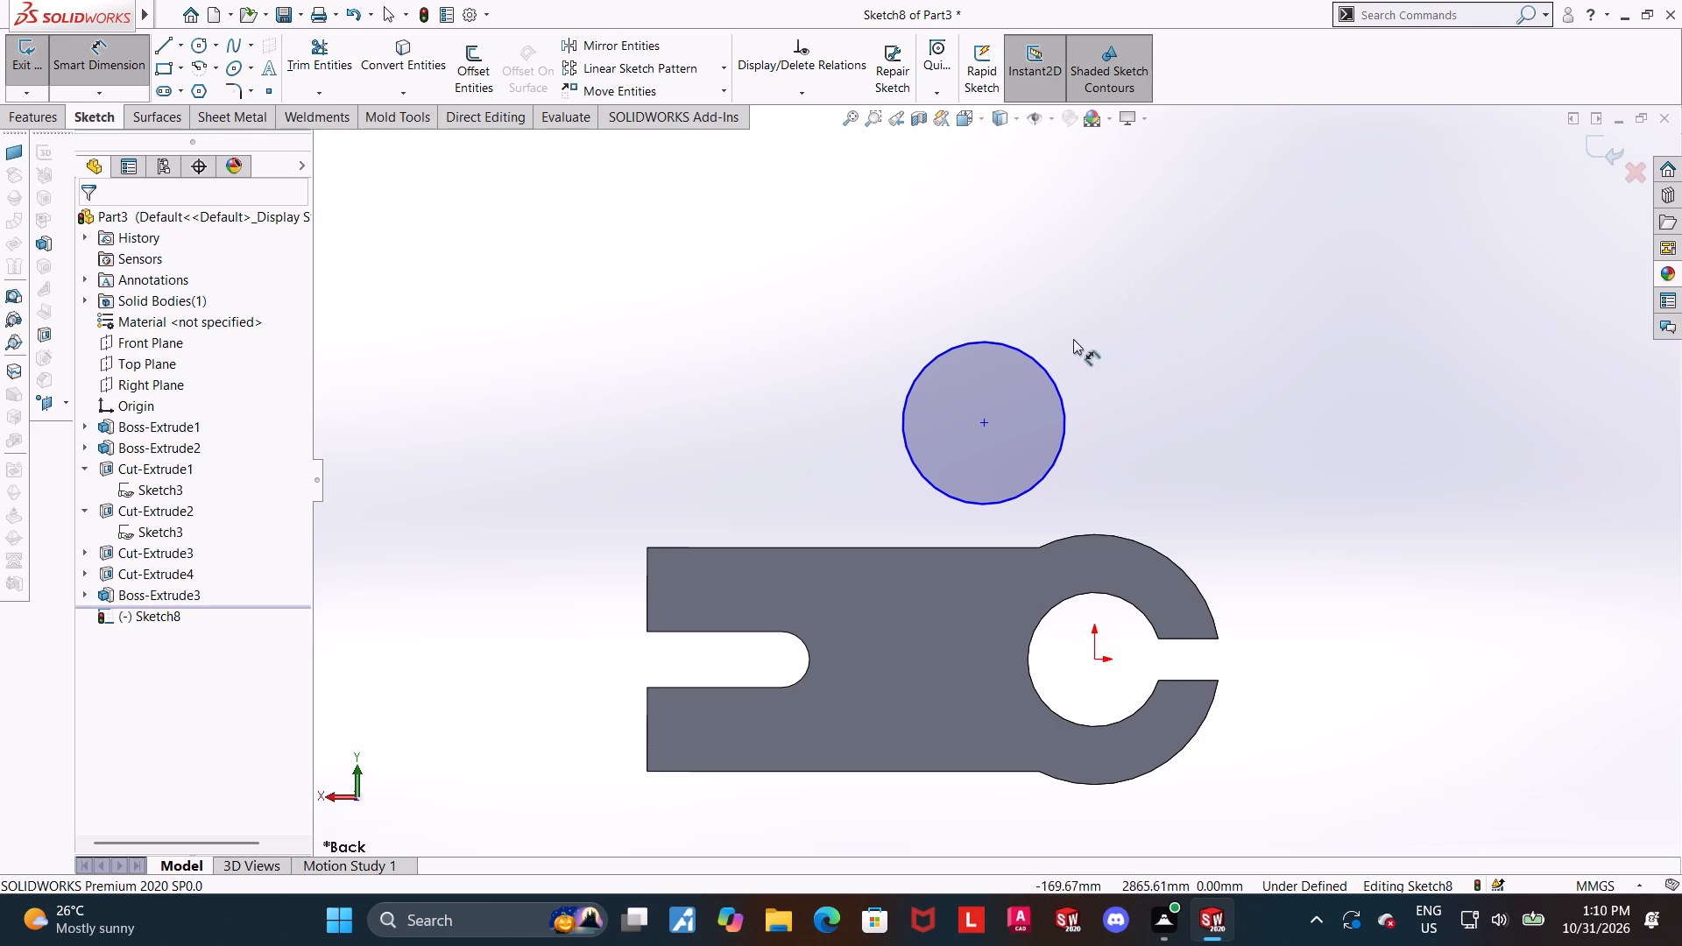
pyautogui.click(1024, 351)
pyautogui.click(1024, 293)
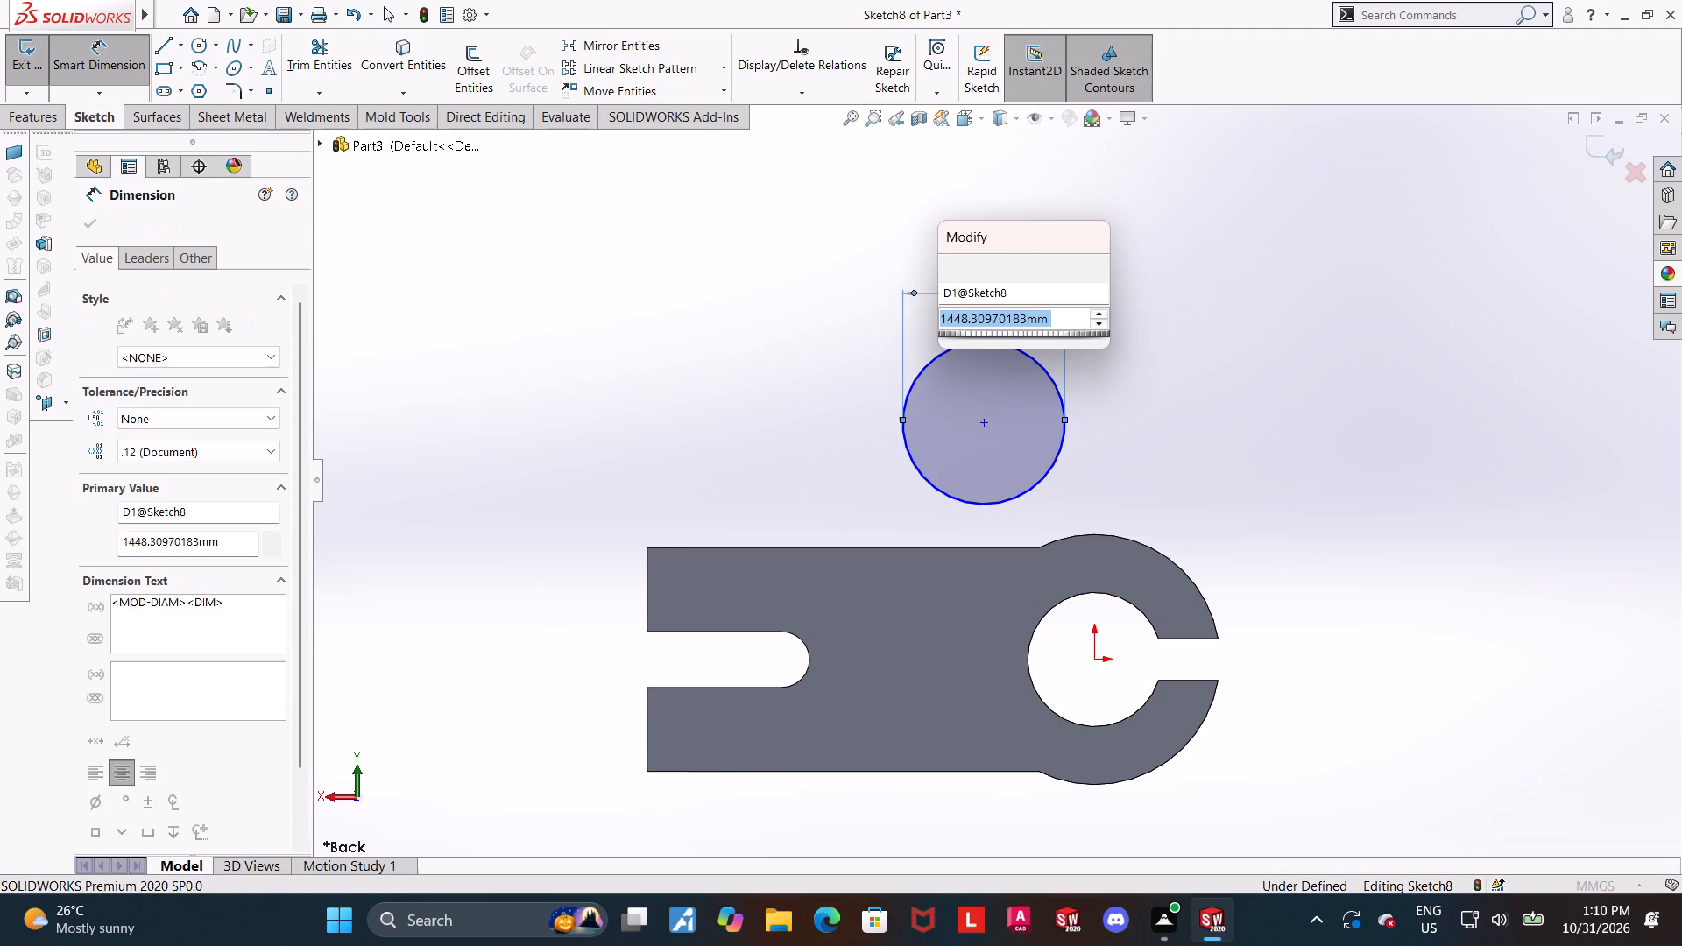
pyautogui.press('9')
pyautogui.press('6')
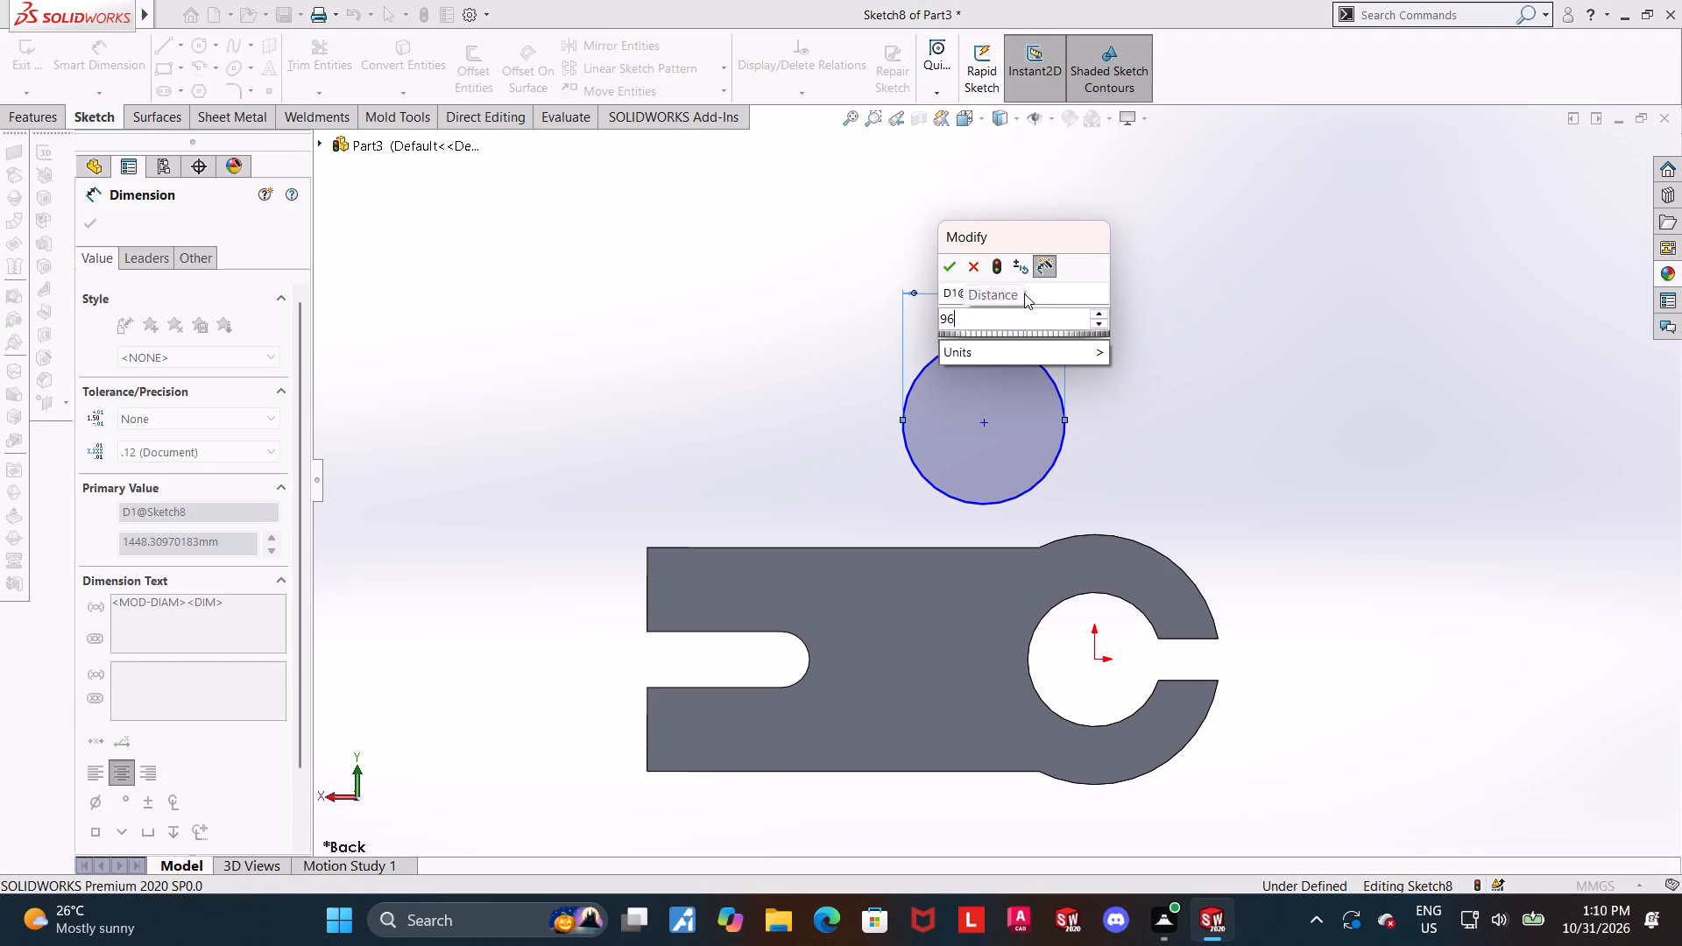
pyautogui.press('BackSpace')
pyautogui.write('53')
pyautogui.write('.79')
pyautogui.press('Return')
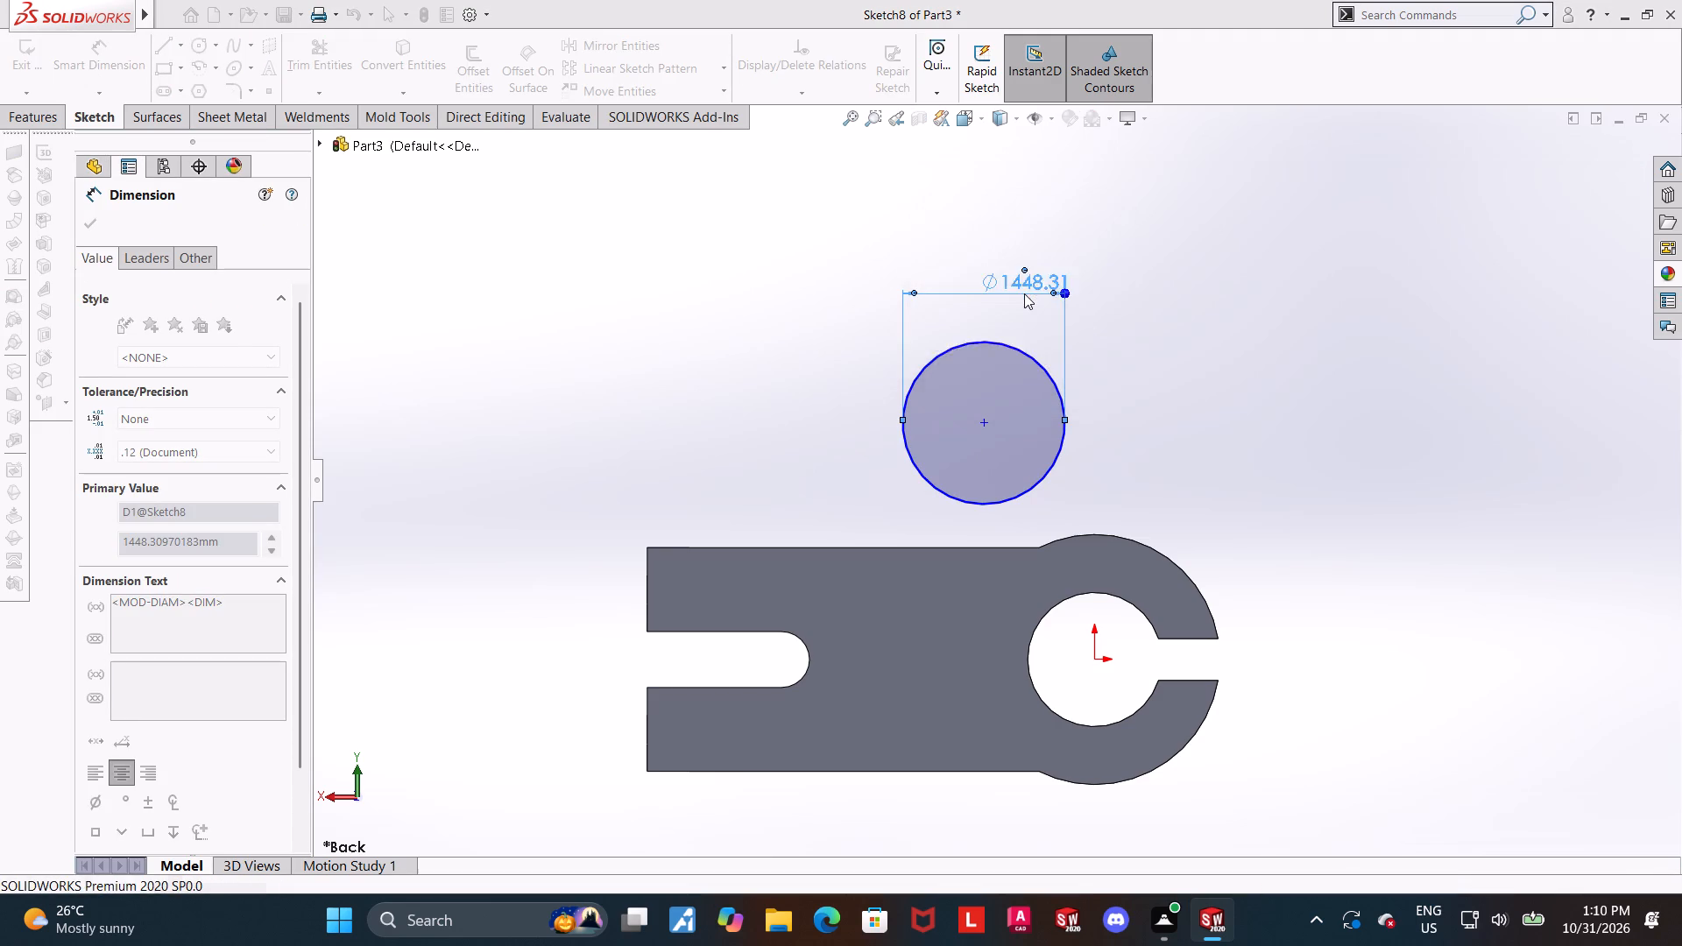
pyautogui.press('Escape')
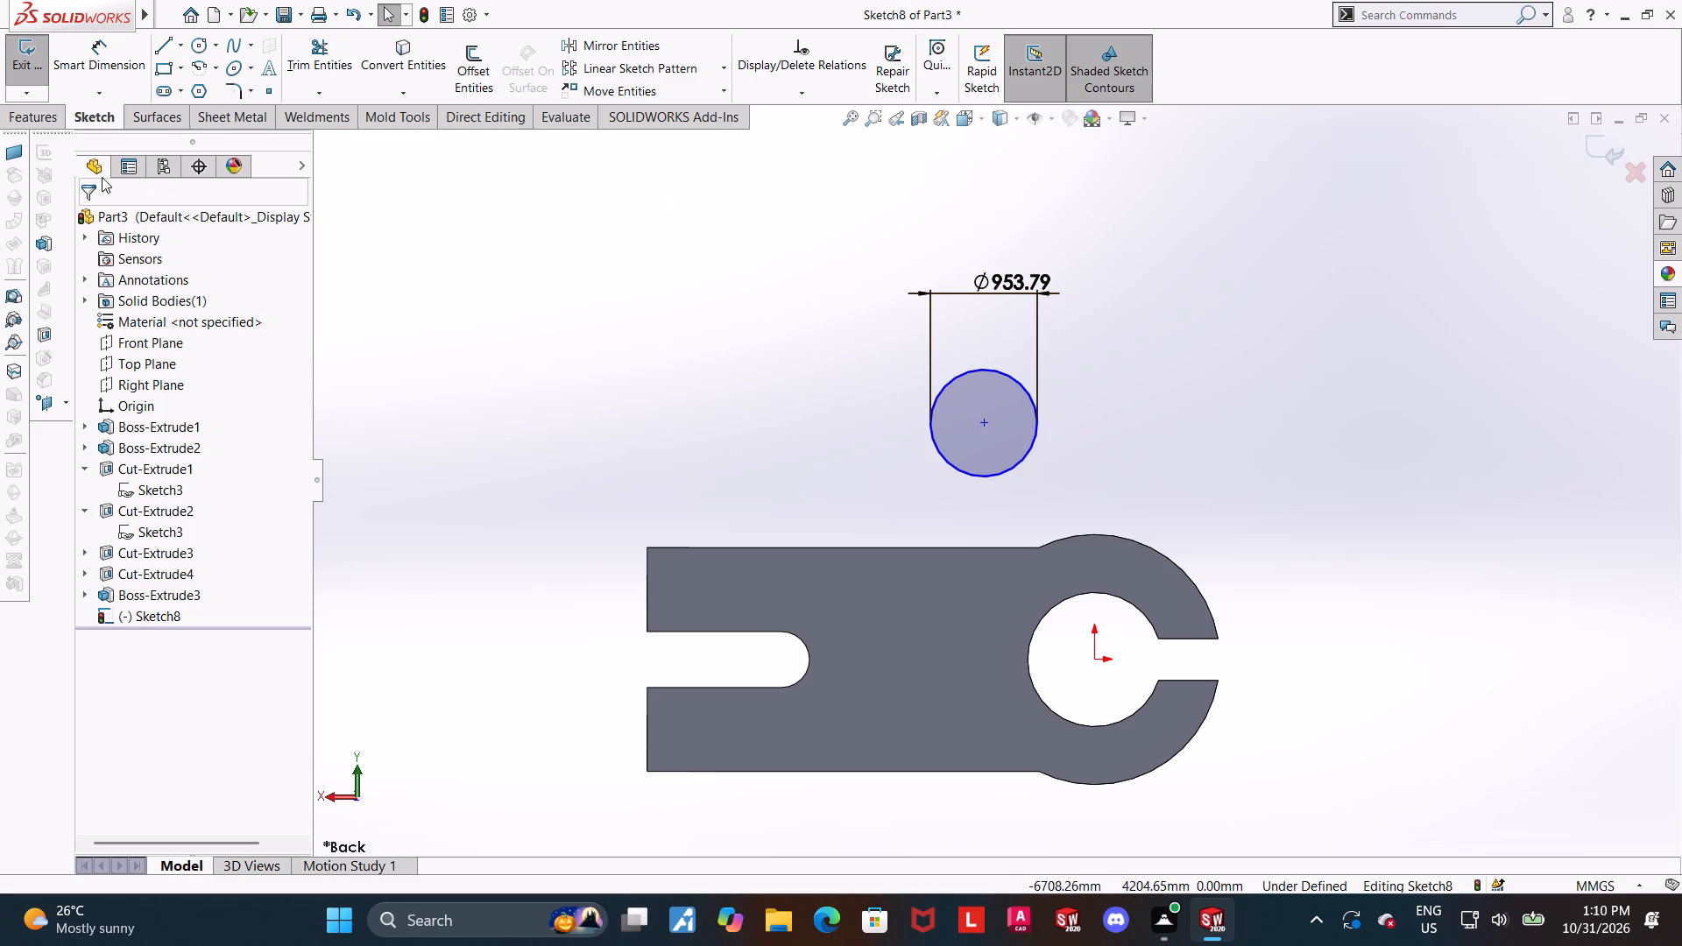
# Dimension the vertical distance from the circle's centre to the arm's upper edge at 750 mm.
pyautogui.click(82, 63)
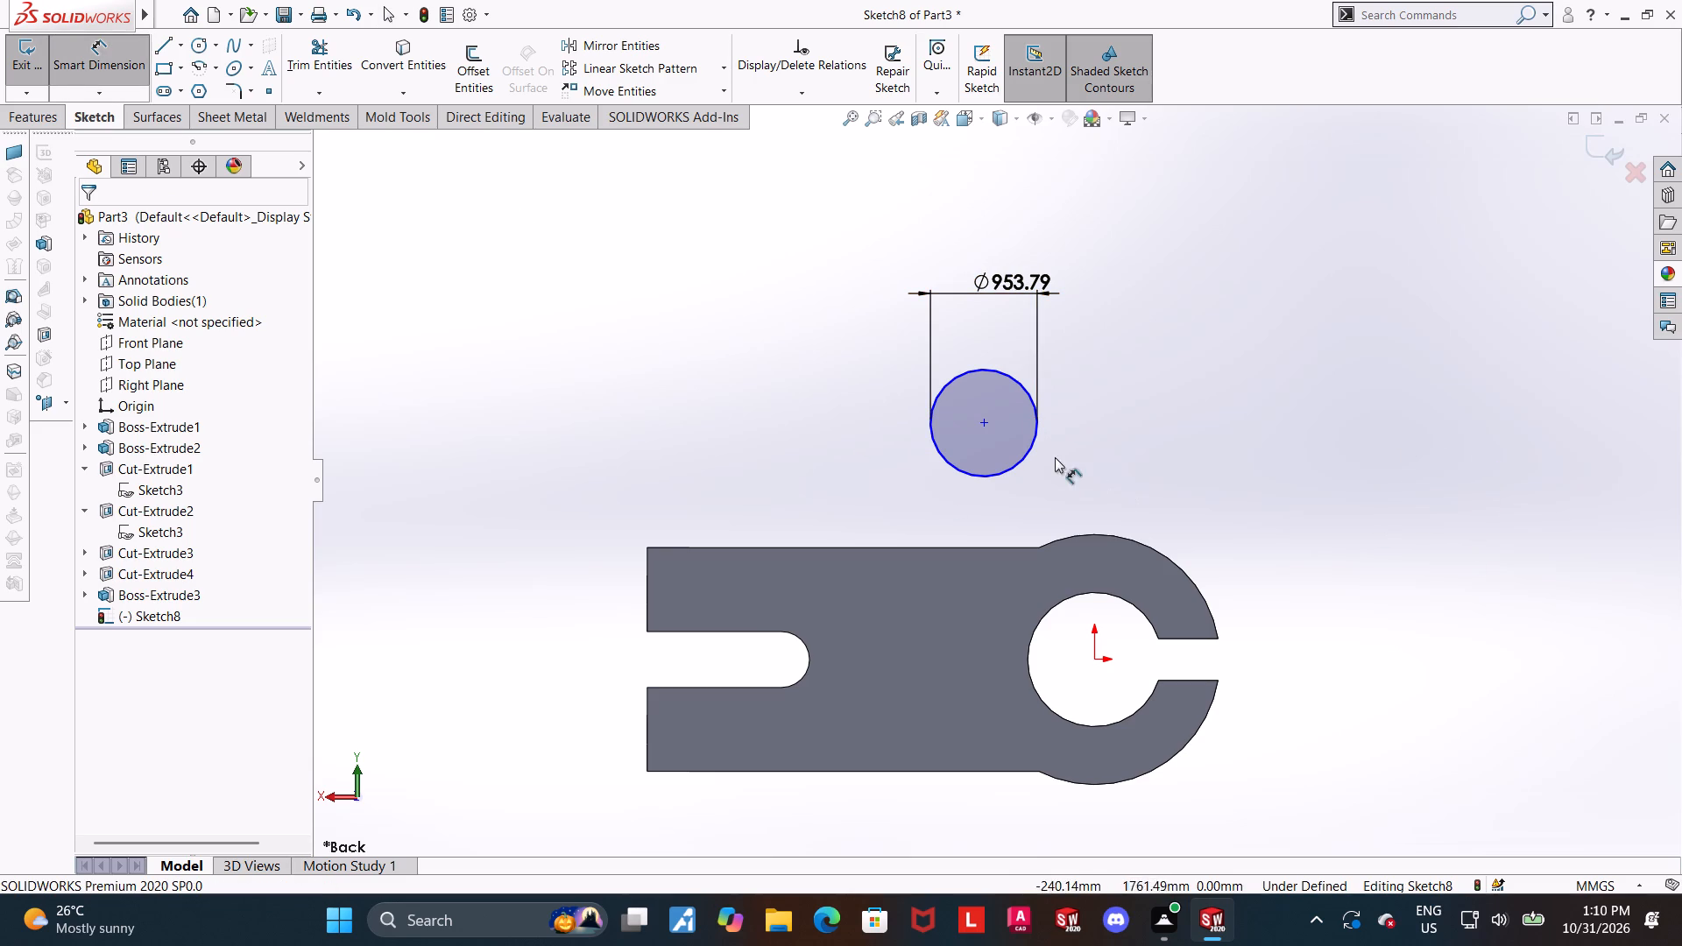
pyautogui.click(986, 426)
pyautogui.click(981, 546)
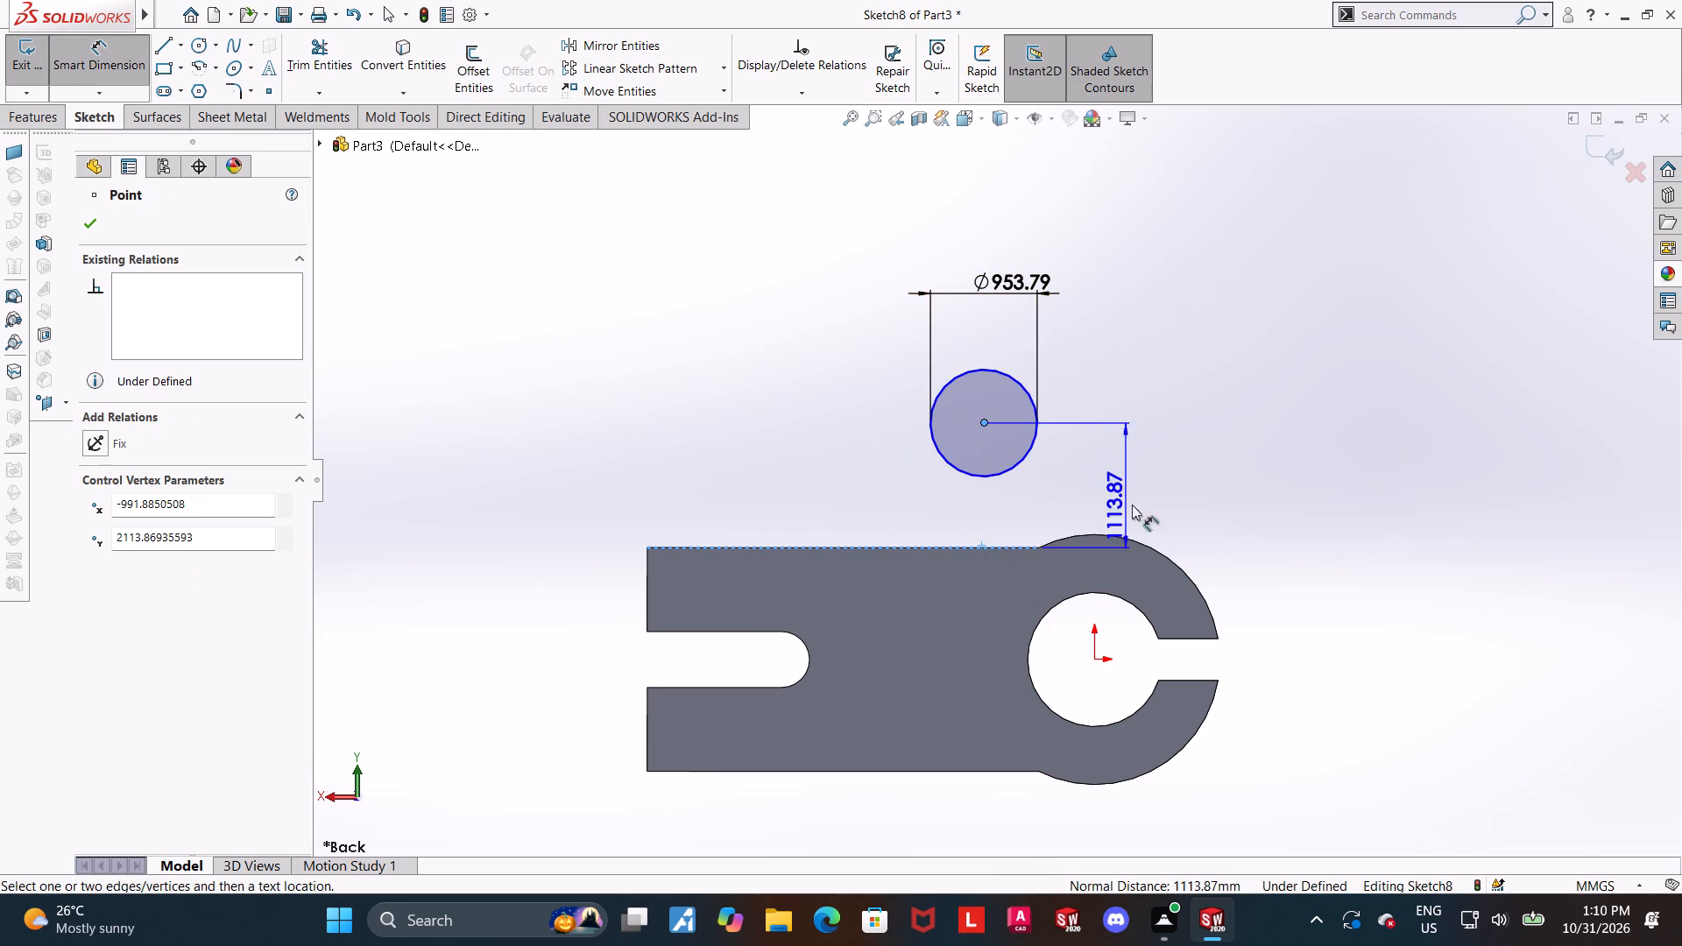
pyautogui.click(1227, 502)
pyautogui.write('750')
pyautogui.press('Return')
pyautogui.press('Escape')
pyautogui.click(1305, 490)
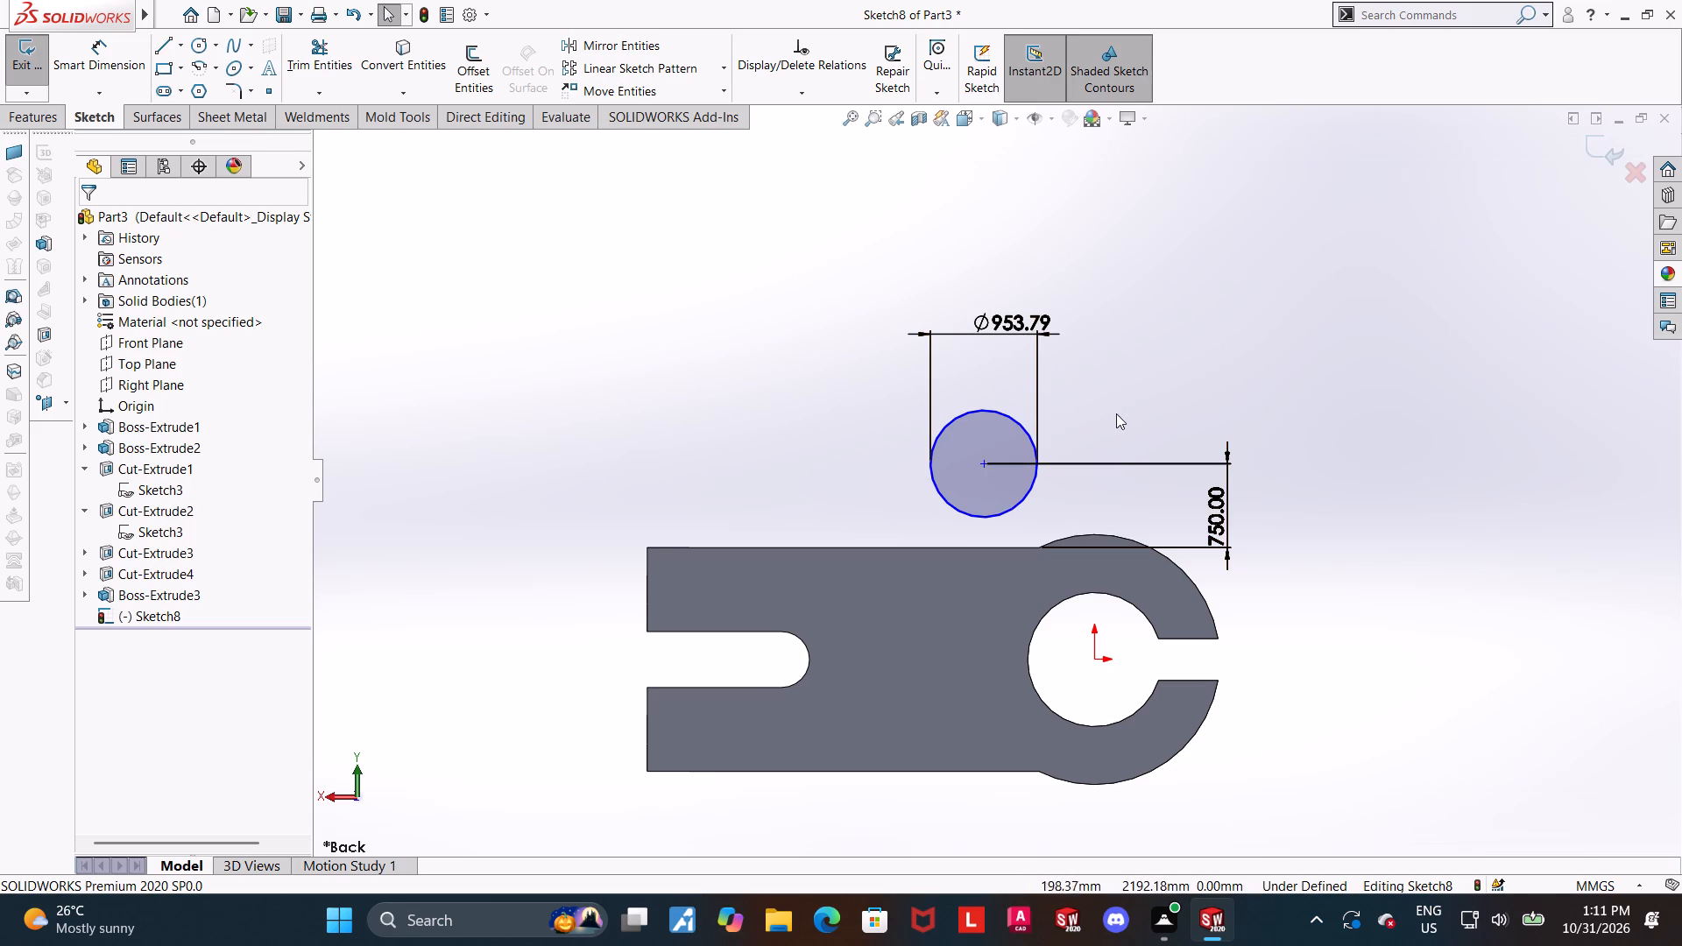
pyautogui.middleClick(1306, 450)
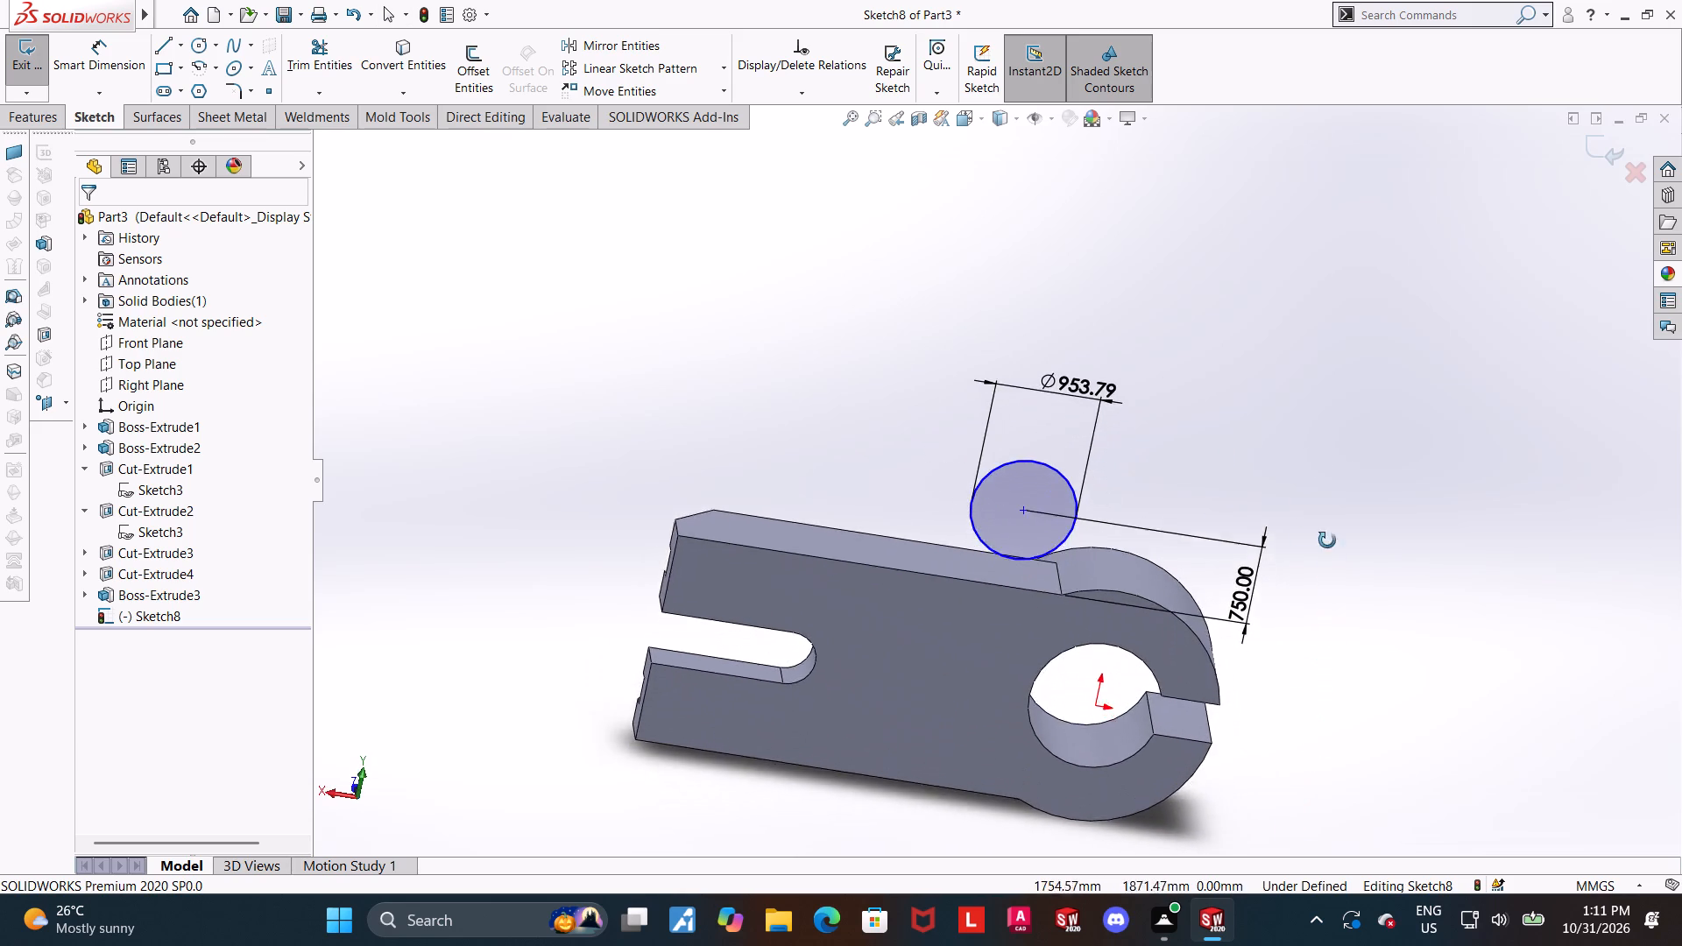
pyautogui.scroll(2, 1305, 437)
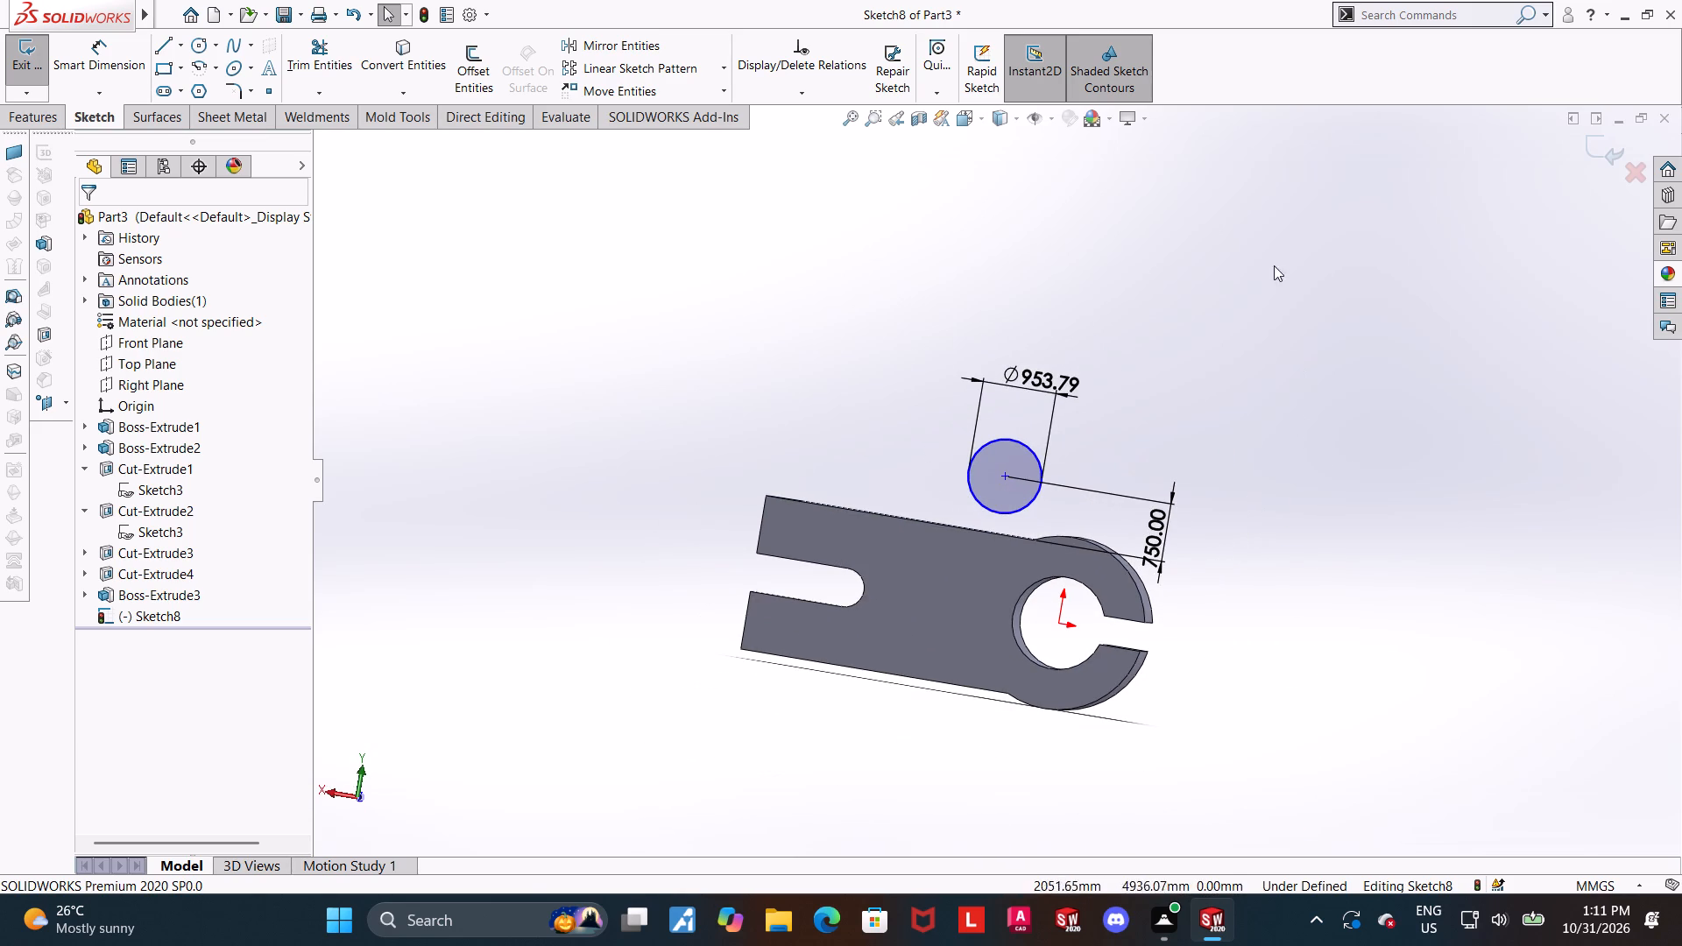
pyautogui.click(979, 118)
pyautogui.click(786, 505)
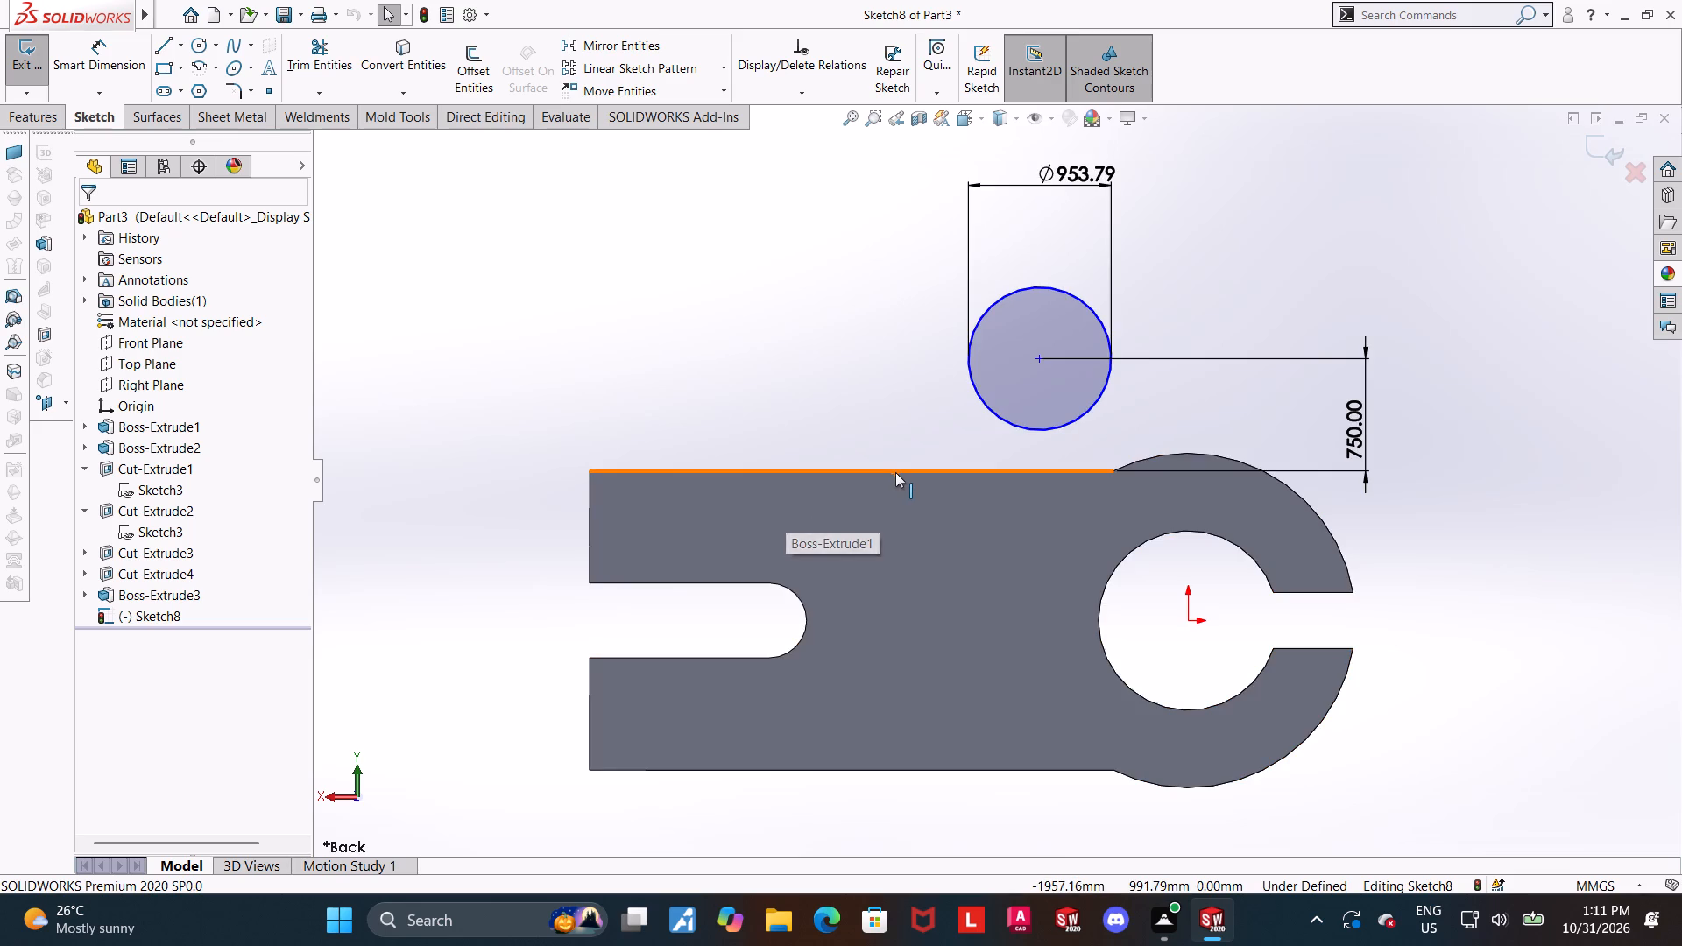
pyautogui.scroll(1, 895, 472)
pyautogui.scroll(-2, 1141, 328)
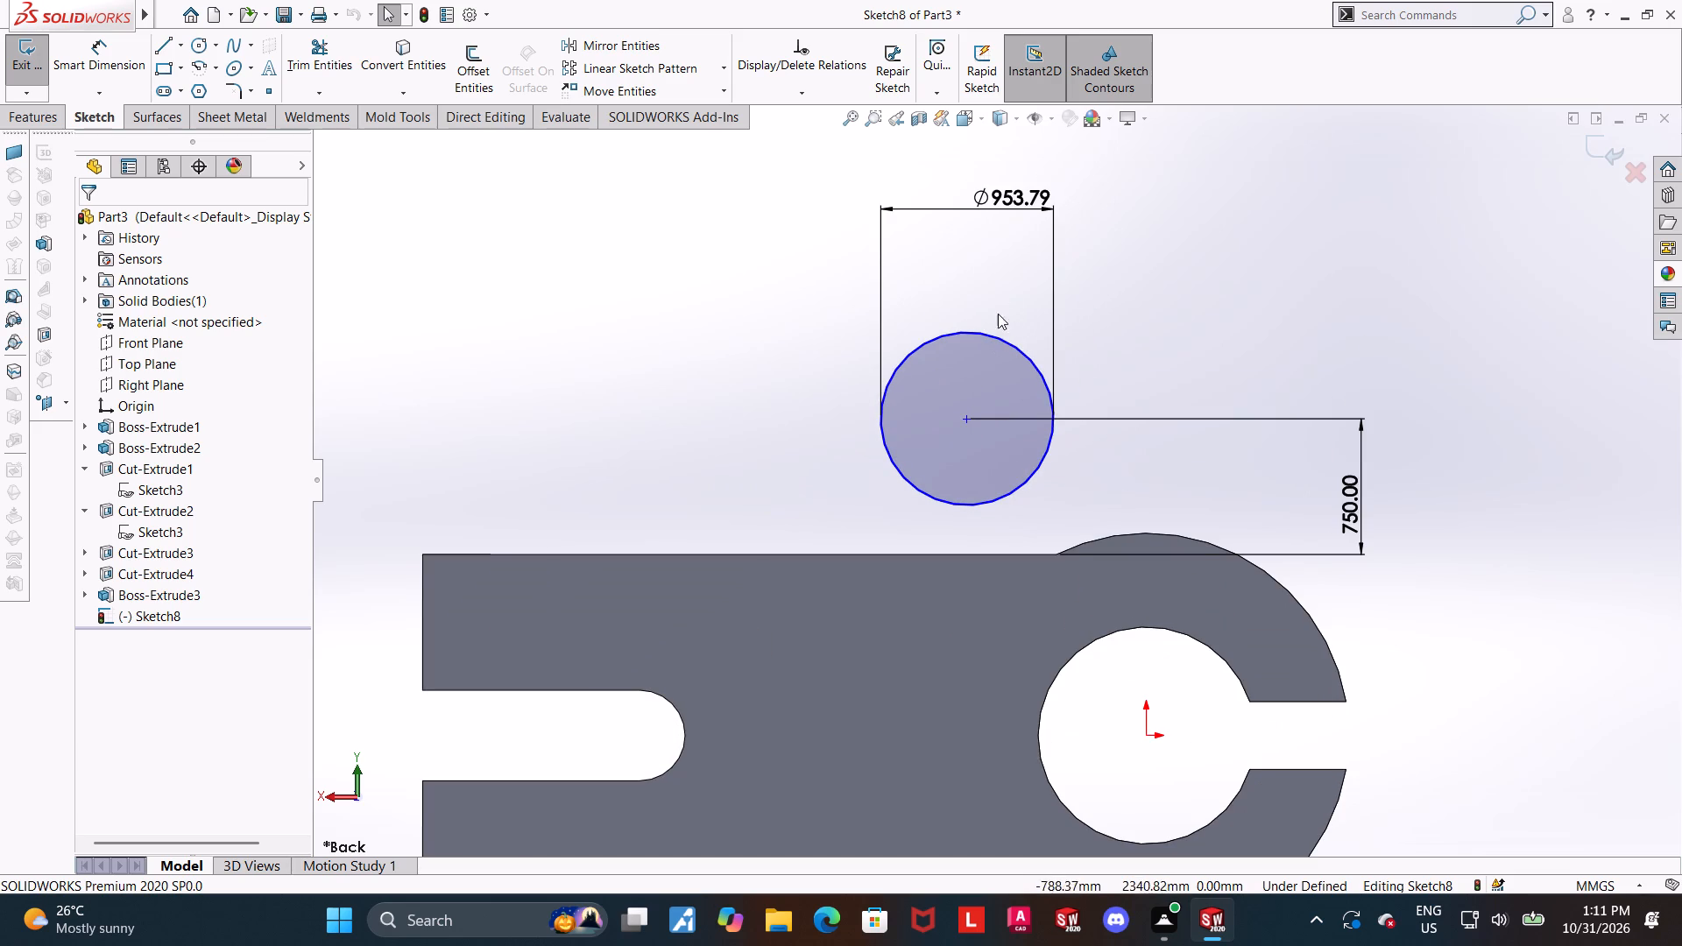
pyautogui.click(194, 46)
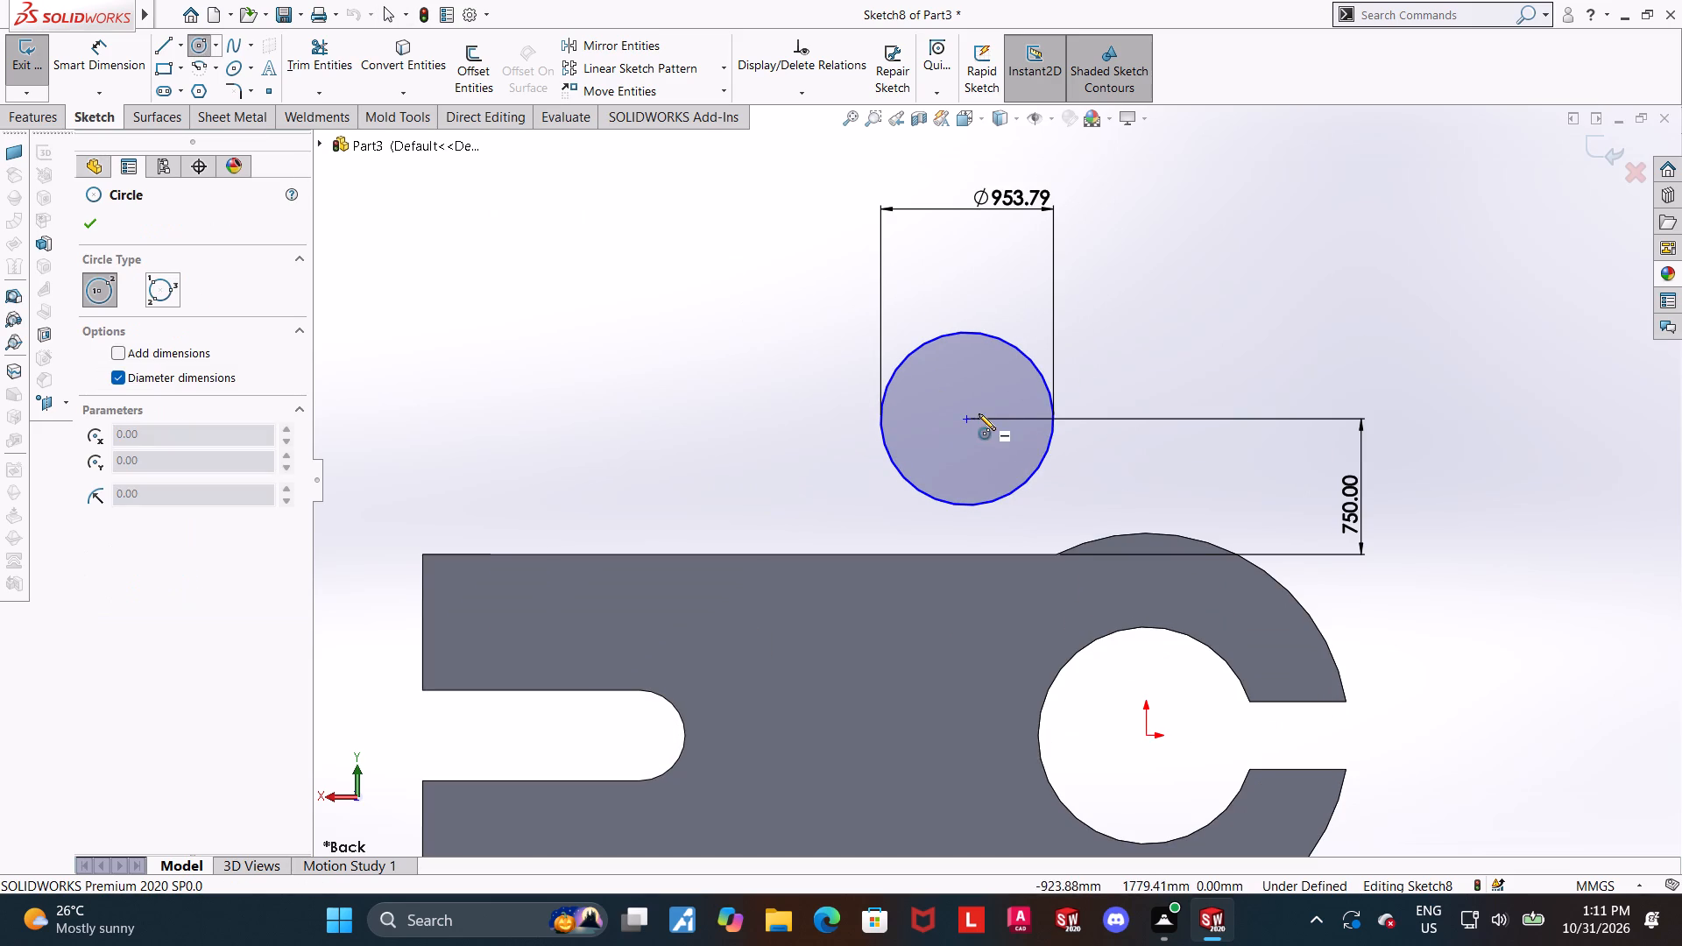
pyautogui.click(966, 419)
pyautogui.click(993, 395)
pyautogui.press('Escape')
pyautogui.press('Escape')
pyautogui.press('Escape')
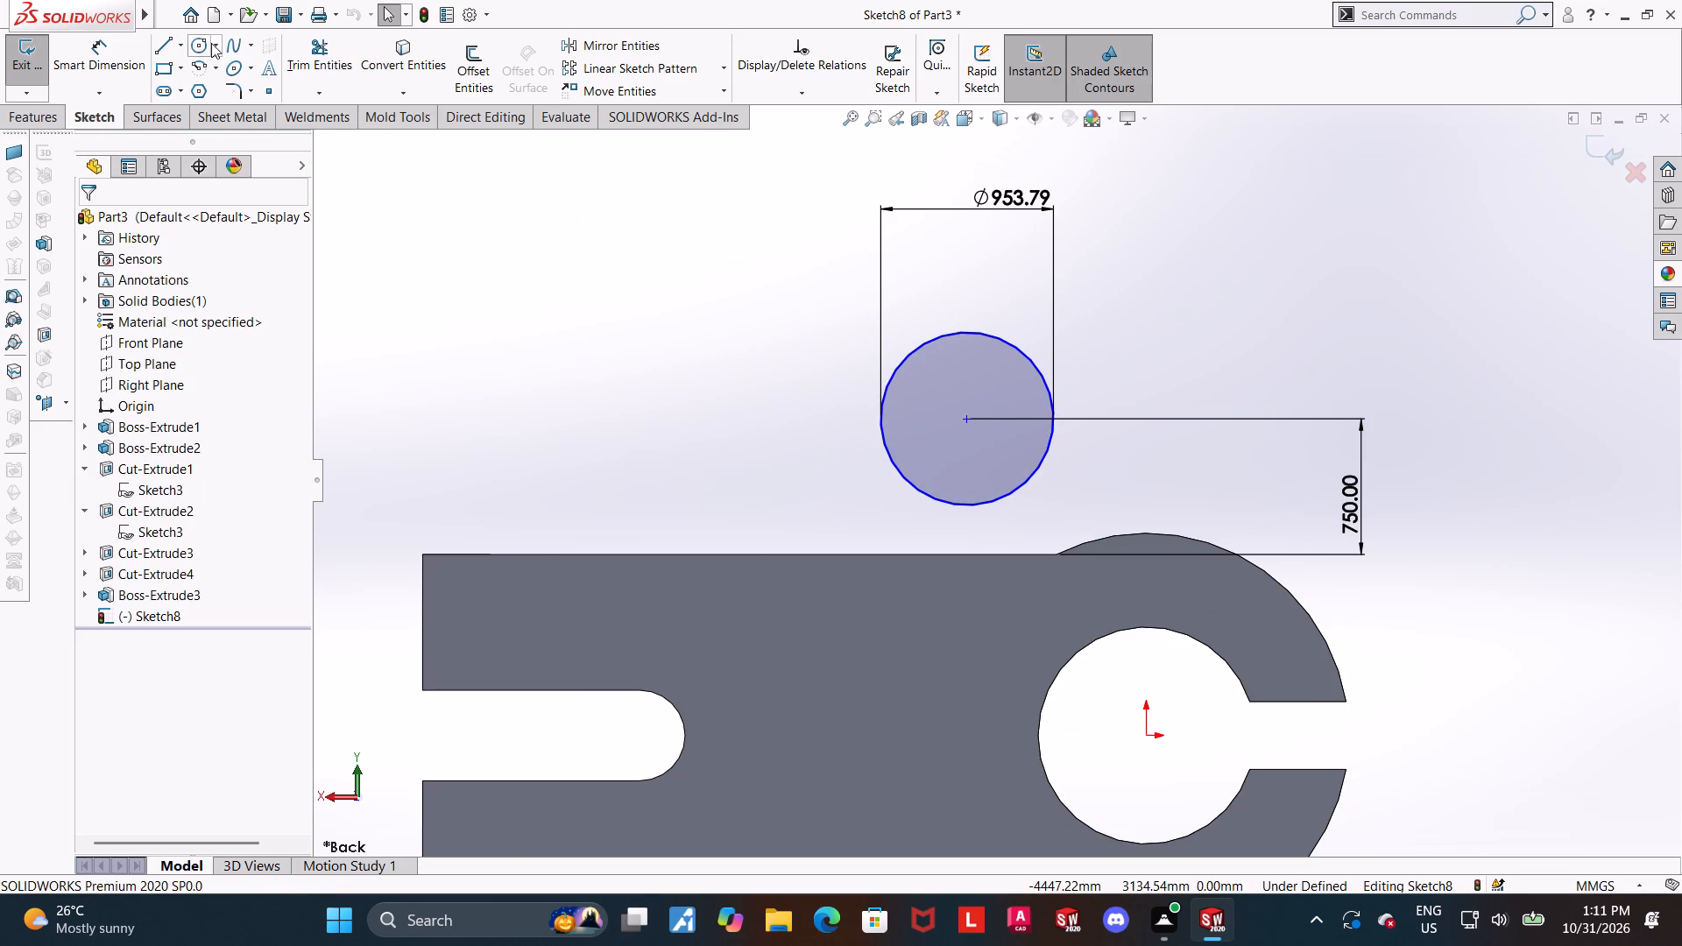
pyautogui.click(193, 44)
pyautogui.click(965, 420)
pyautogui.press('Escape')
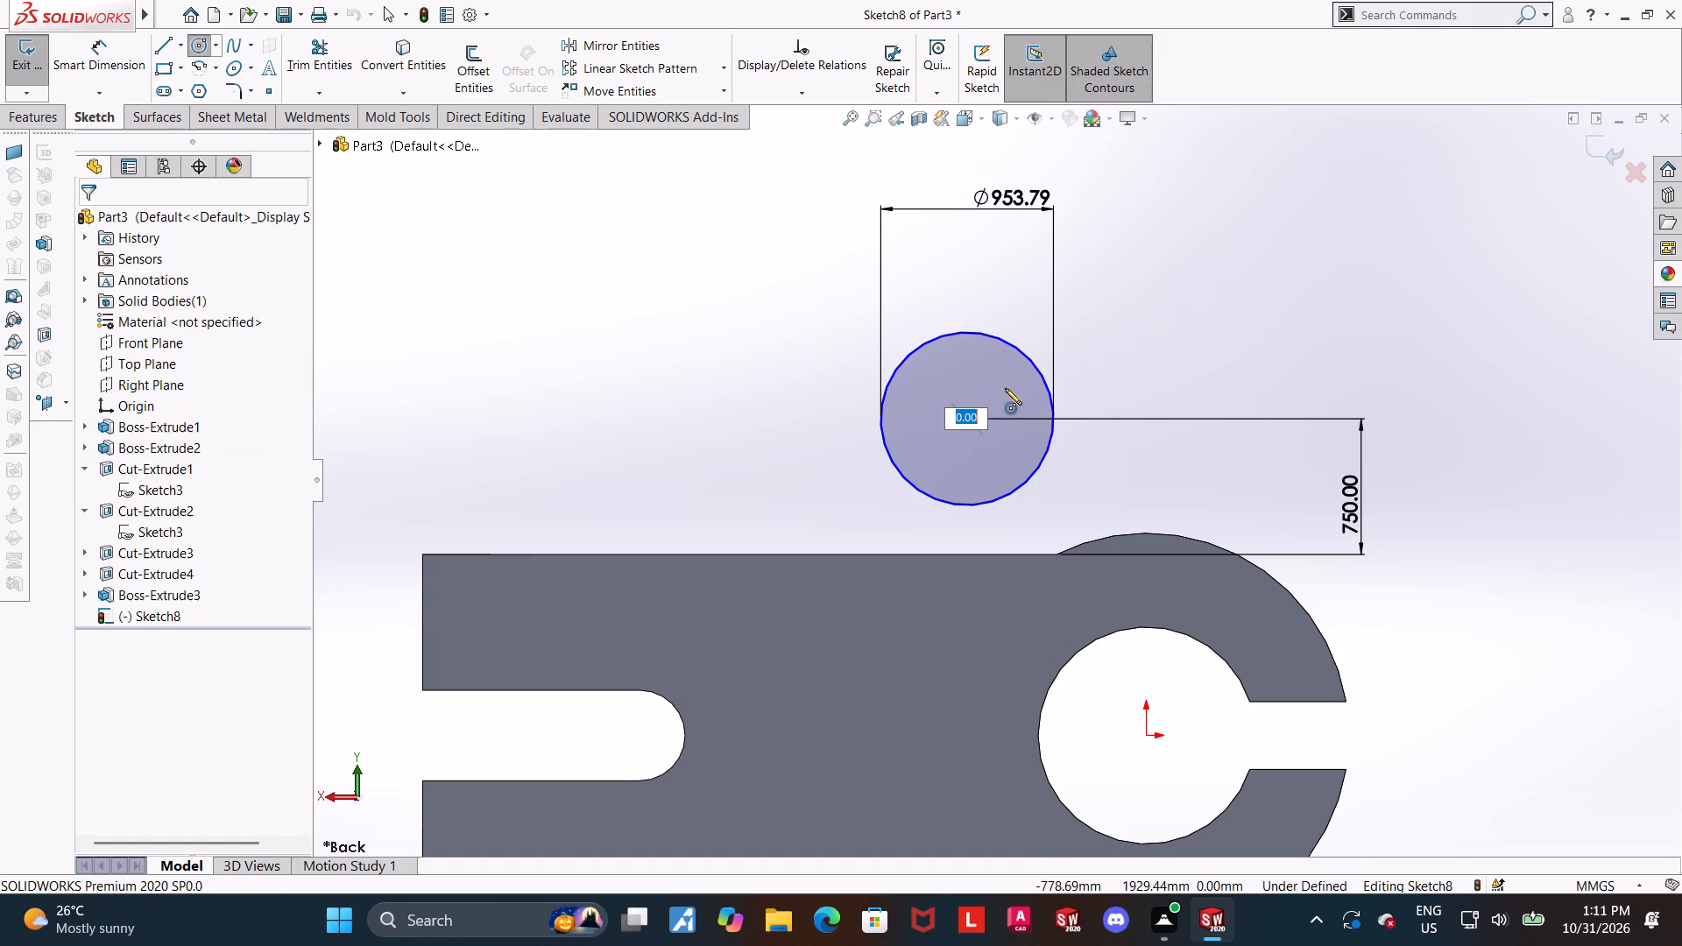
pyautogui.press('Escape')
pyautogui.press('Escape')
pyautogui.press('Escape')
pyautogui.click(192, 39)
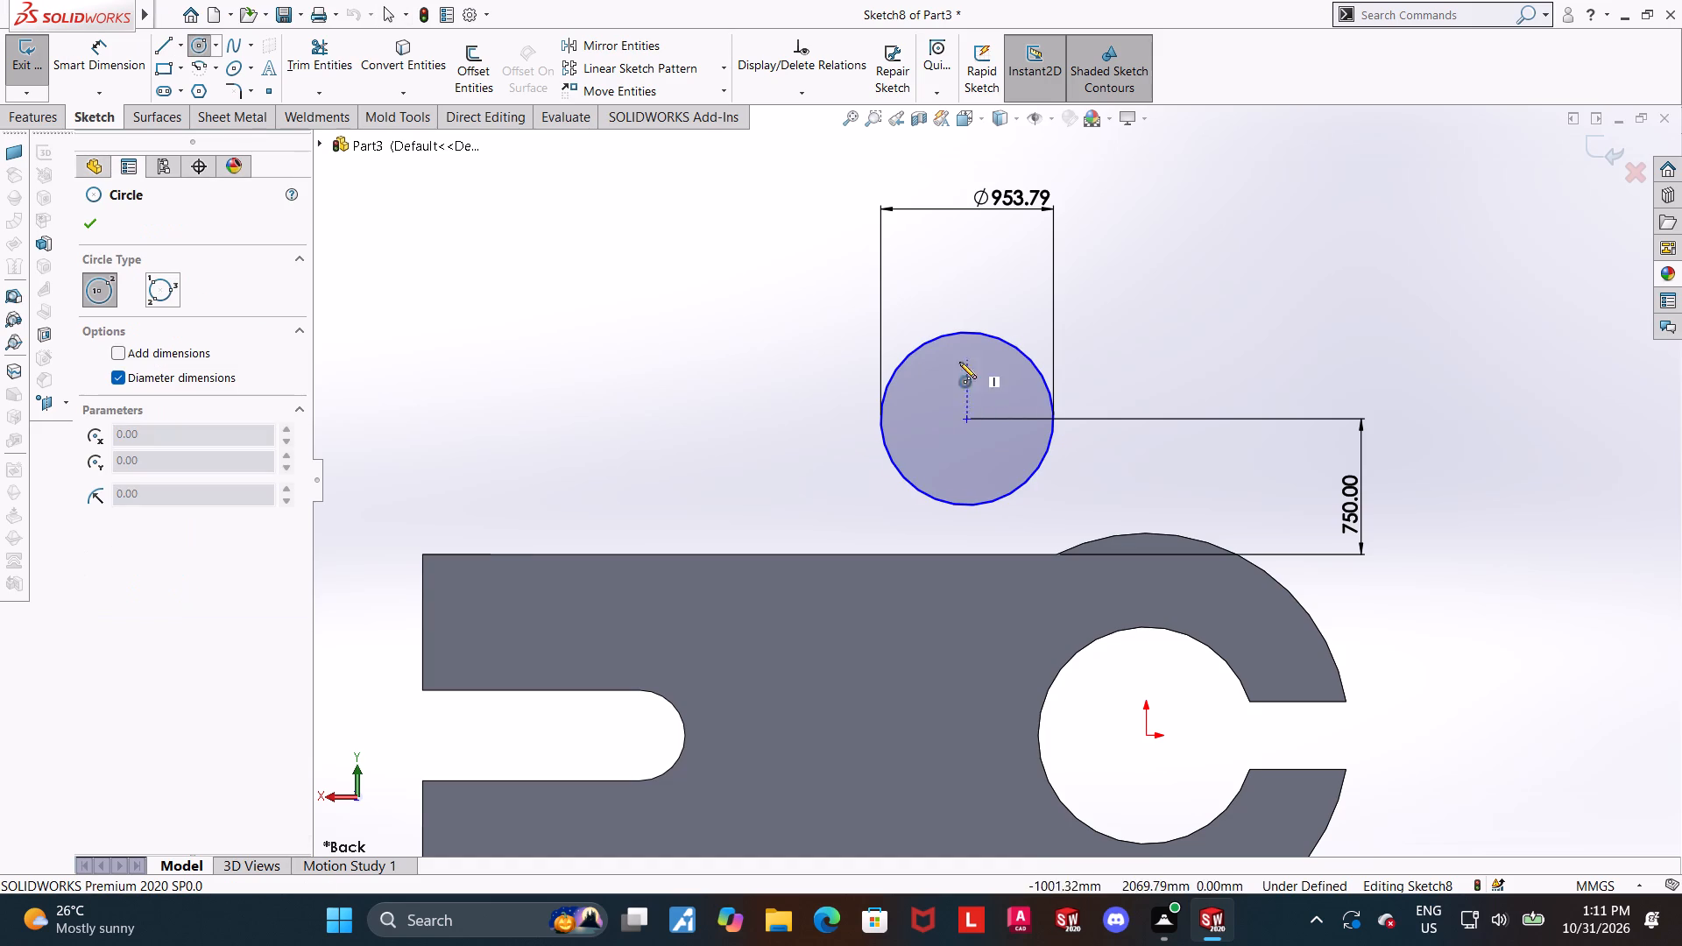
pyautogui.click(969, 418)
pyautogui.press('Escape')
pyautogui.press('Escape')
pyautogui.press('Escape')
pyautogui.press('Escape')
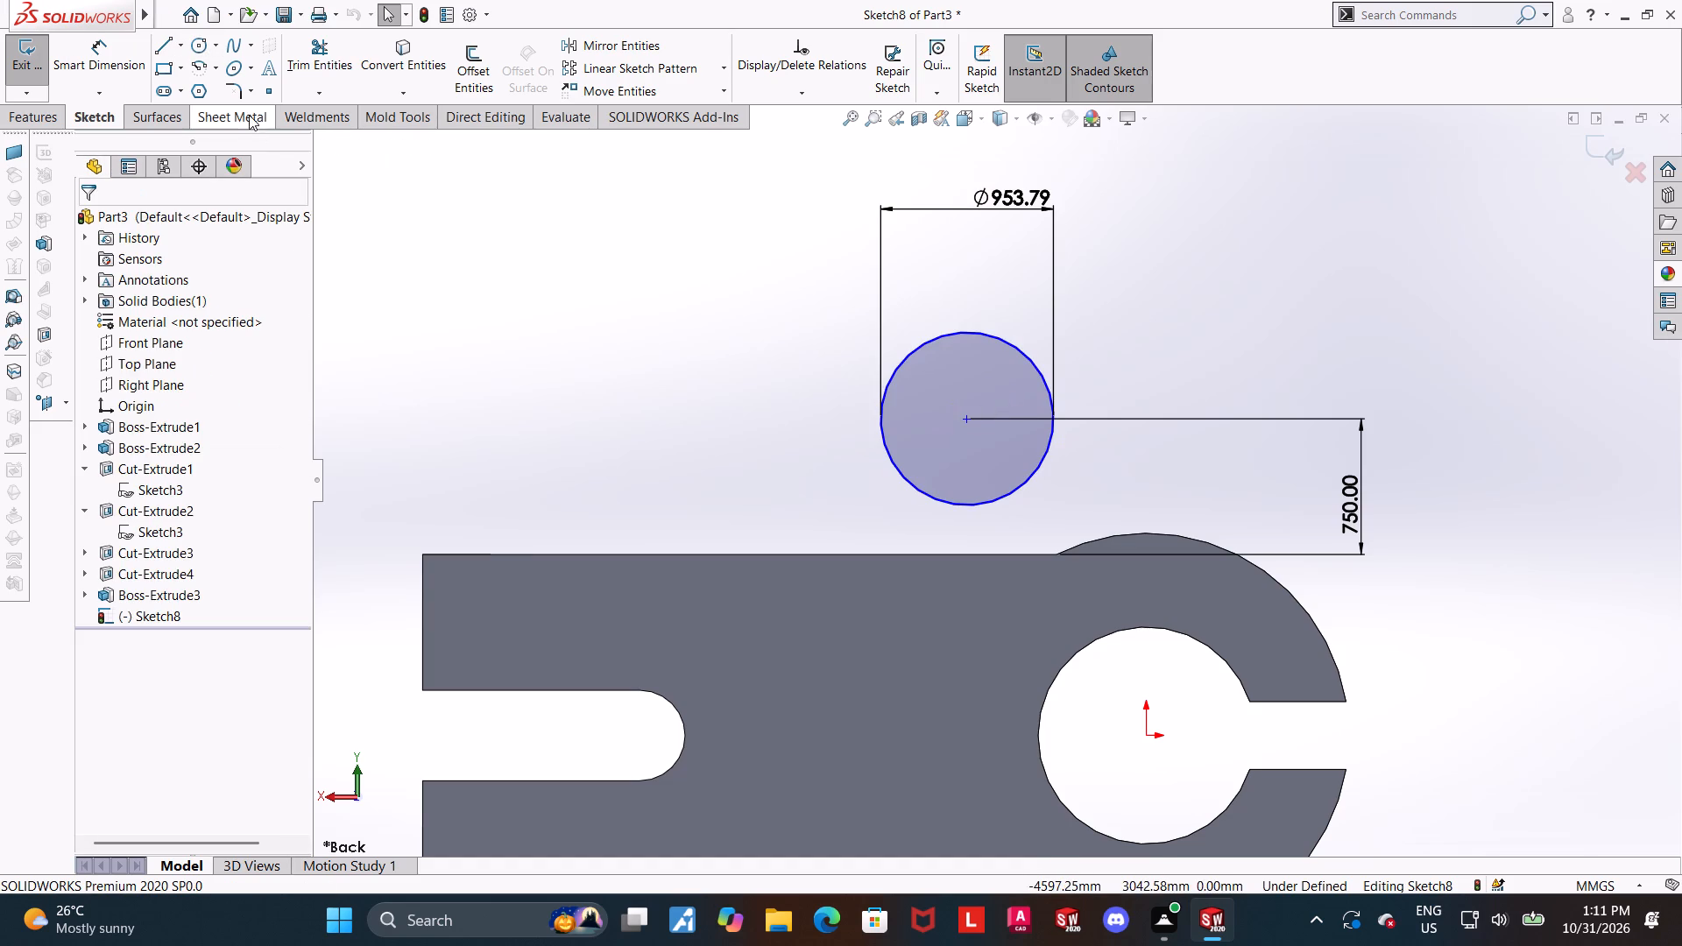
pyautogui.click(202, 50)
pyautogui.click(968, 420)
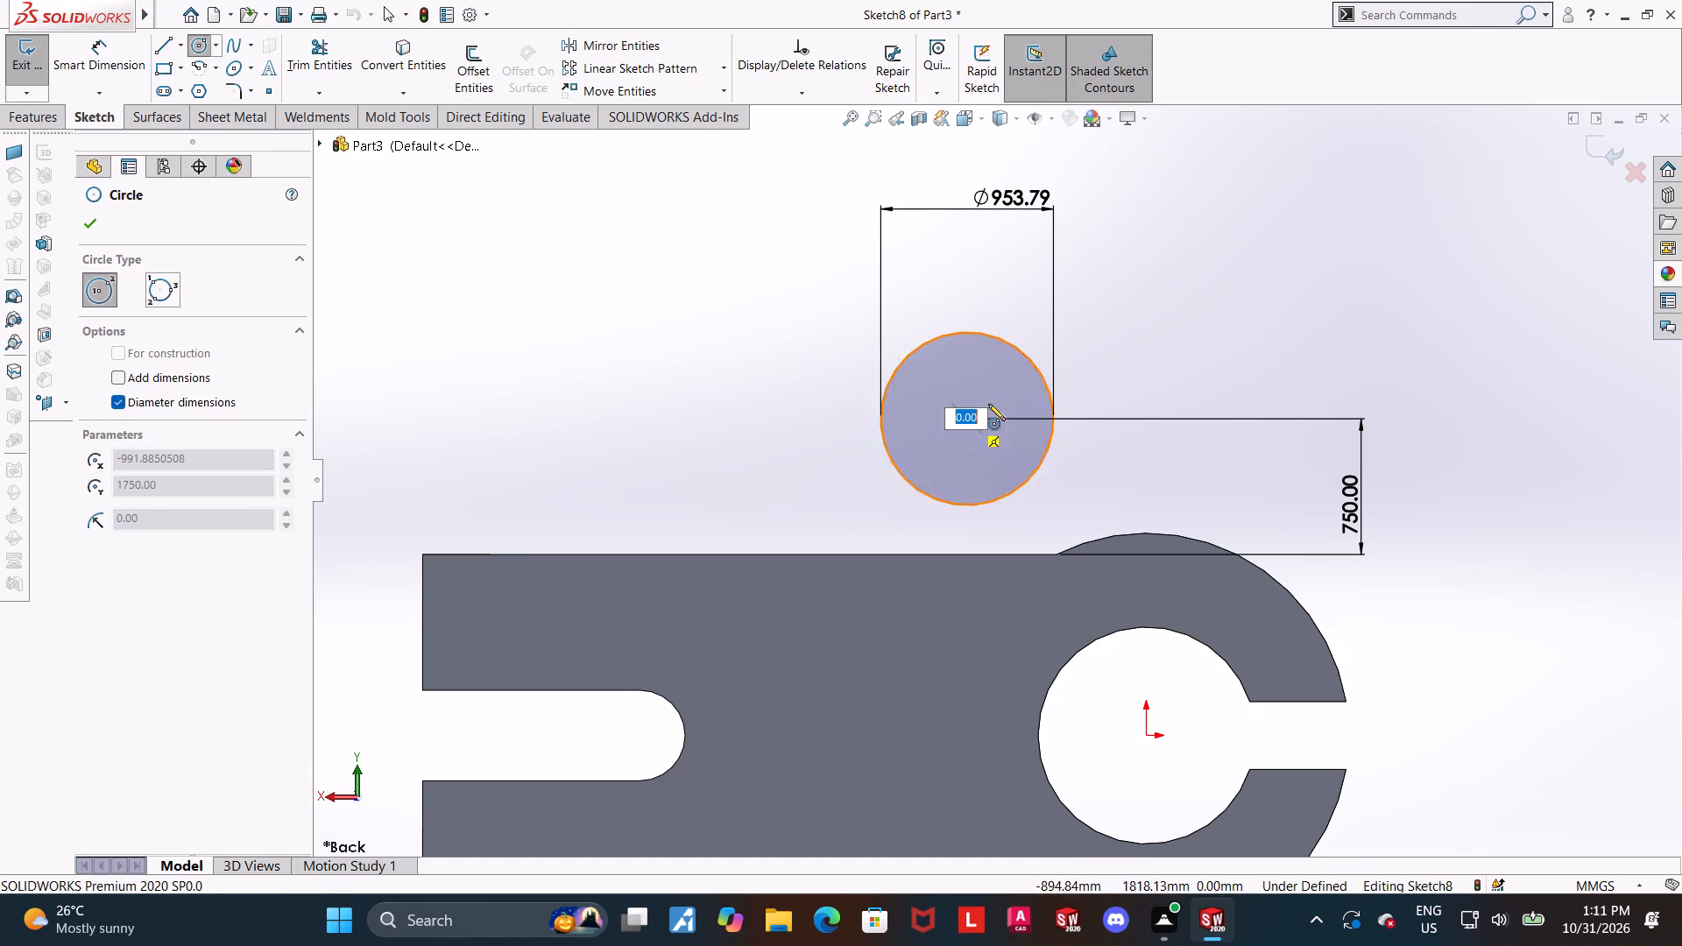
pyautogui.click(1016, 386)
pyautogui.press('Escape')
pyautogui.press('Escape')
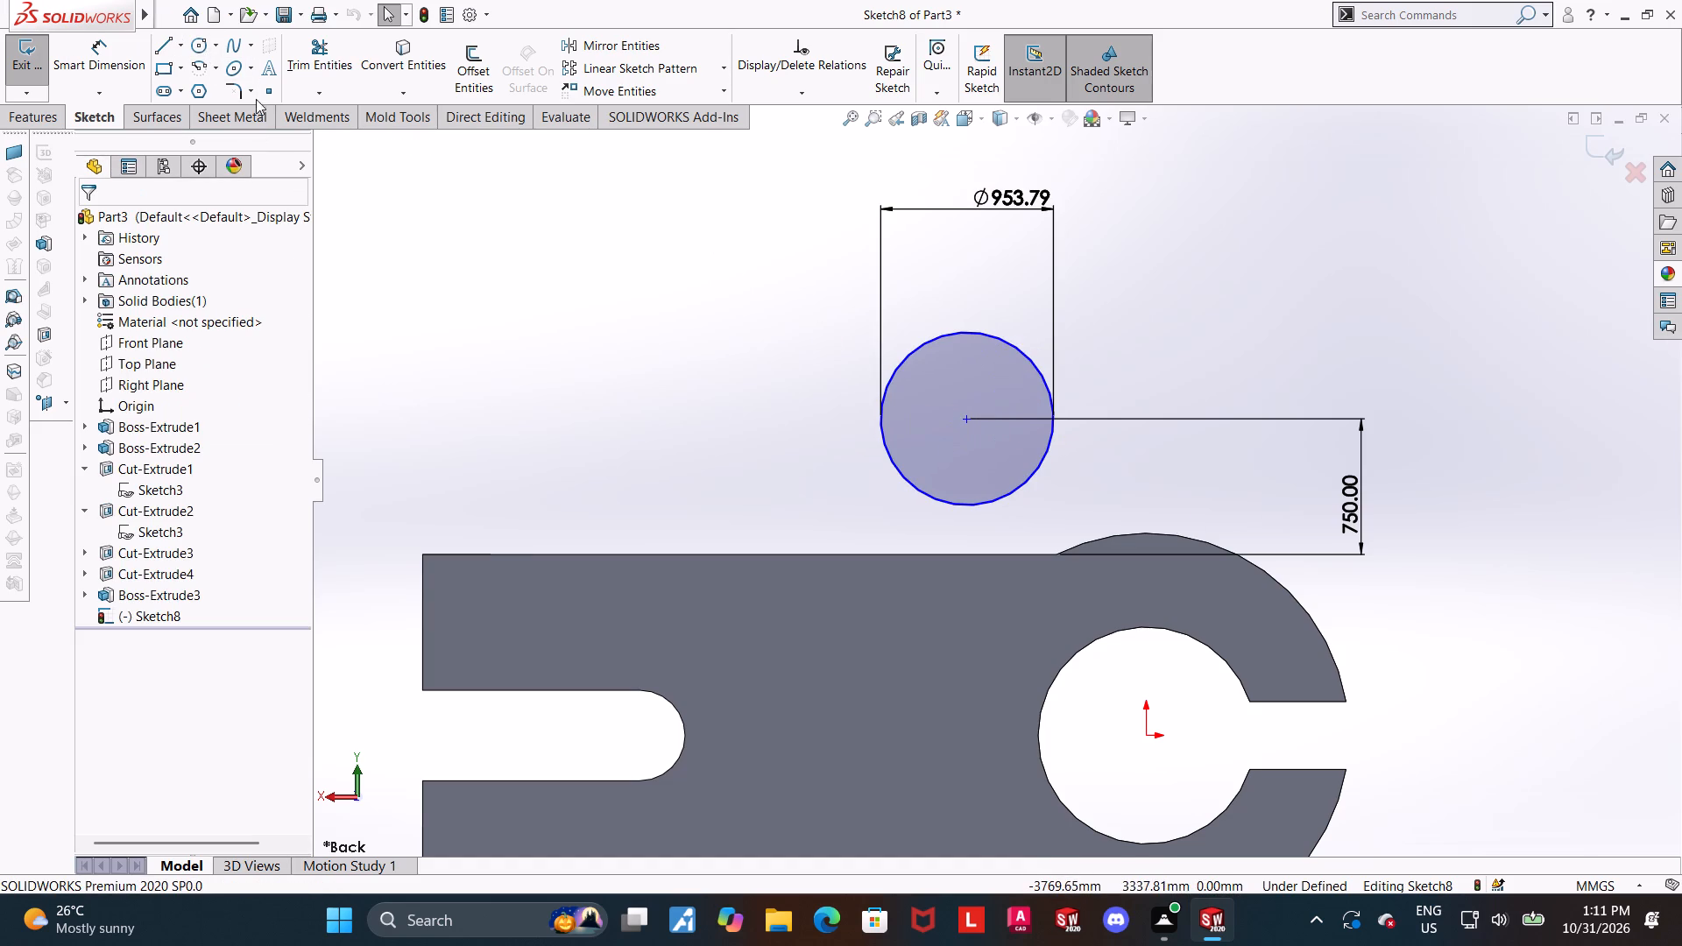
# Sketch a smaller circle inside the 953.79 mm circle, sharing its centre point.
pyautogui.click(199, 44)
pyautogui.click(967, 418)
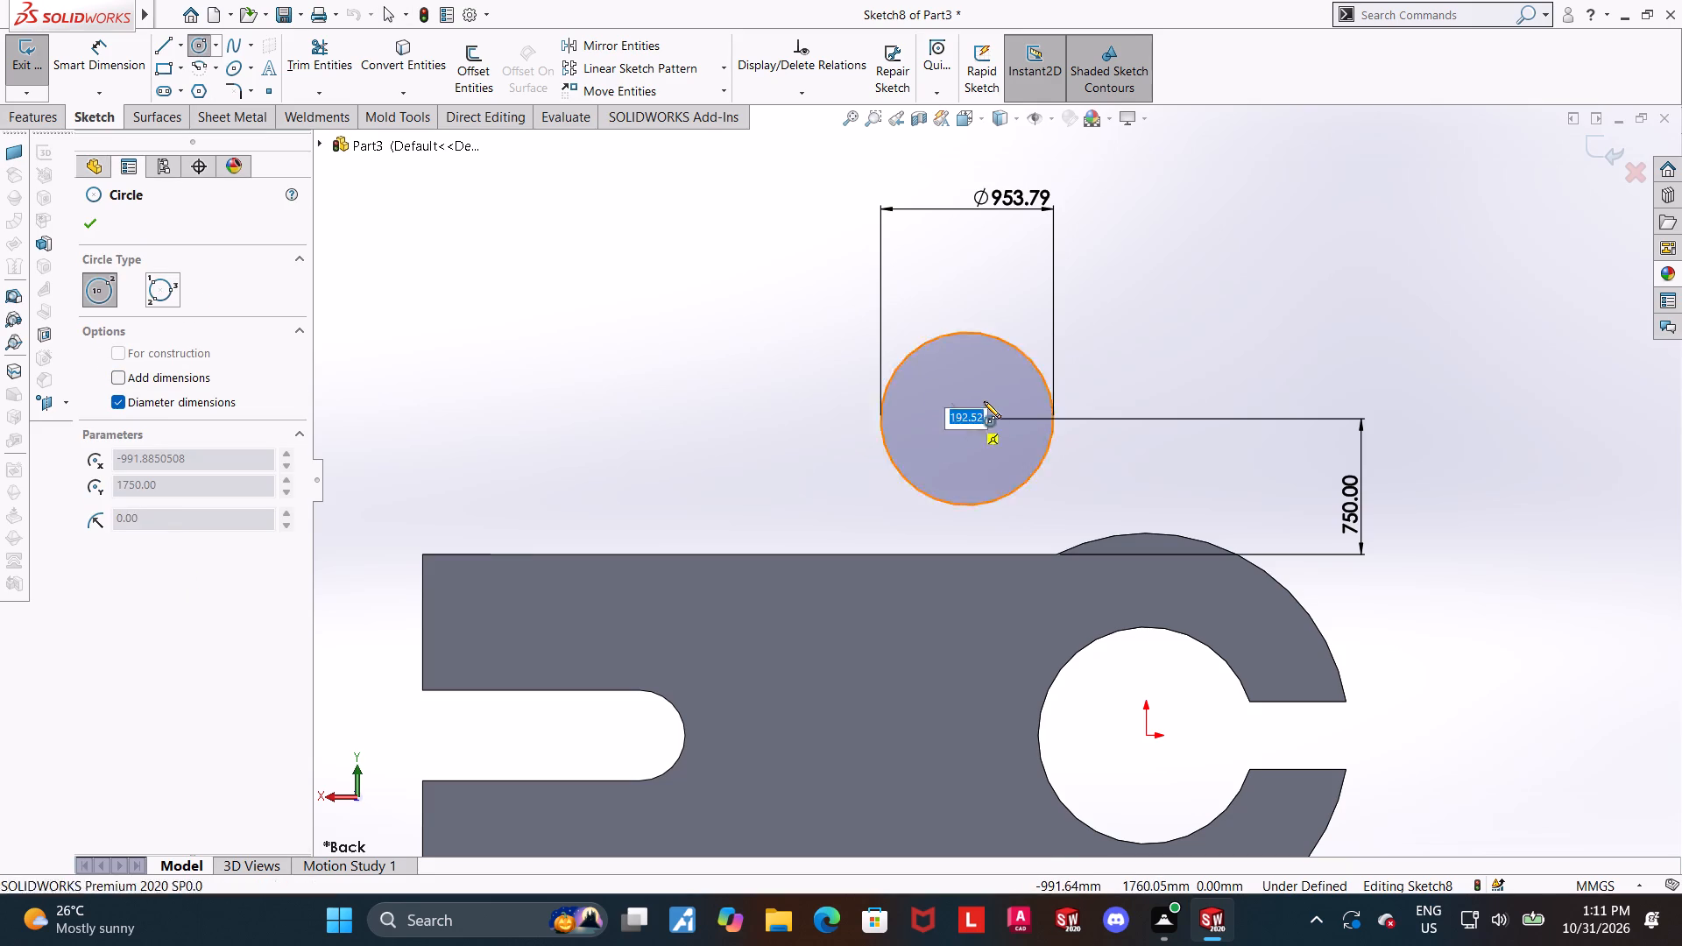
pyautogui.click(1004, 371)
pyautogui.press('Escape')
# Dimension the inner circle's diameter at 440 mm.
pyautogui.click(95, 63)
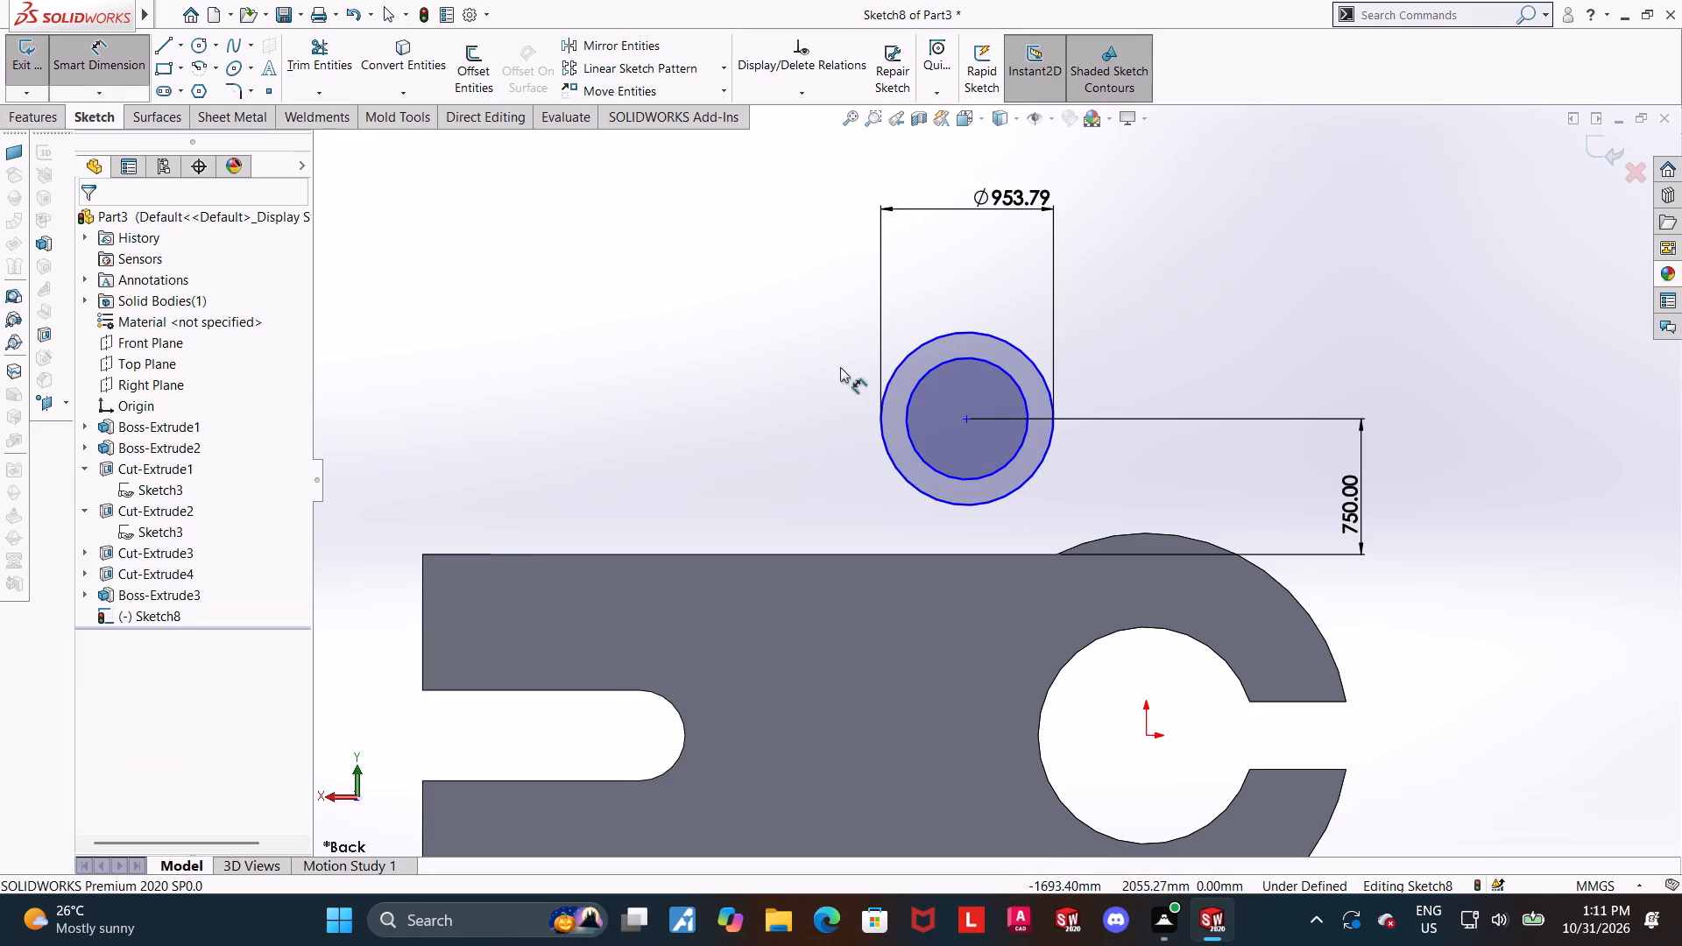
pyautogui.click(995, 364)
pyautogui.click(1245, 287)
pyautogui.write('440')
pyautogui.press('Return')
pyautogui.press('Escape')
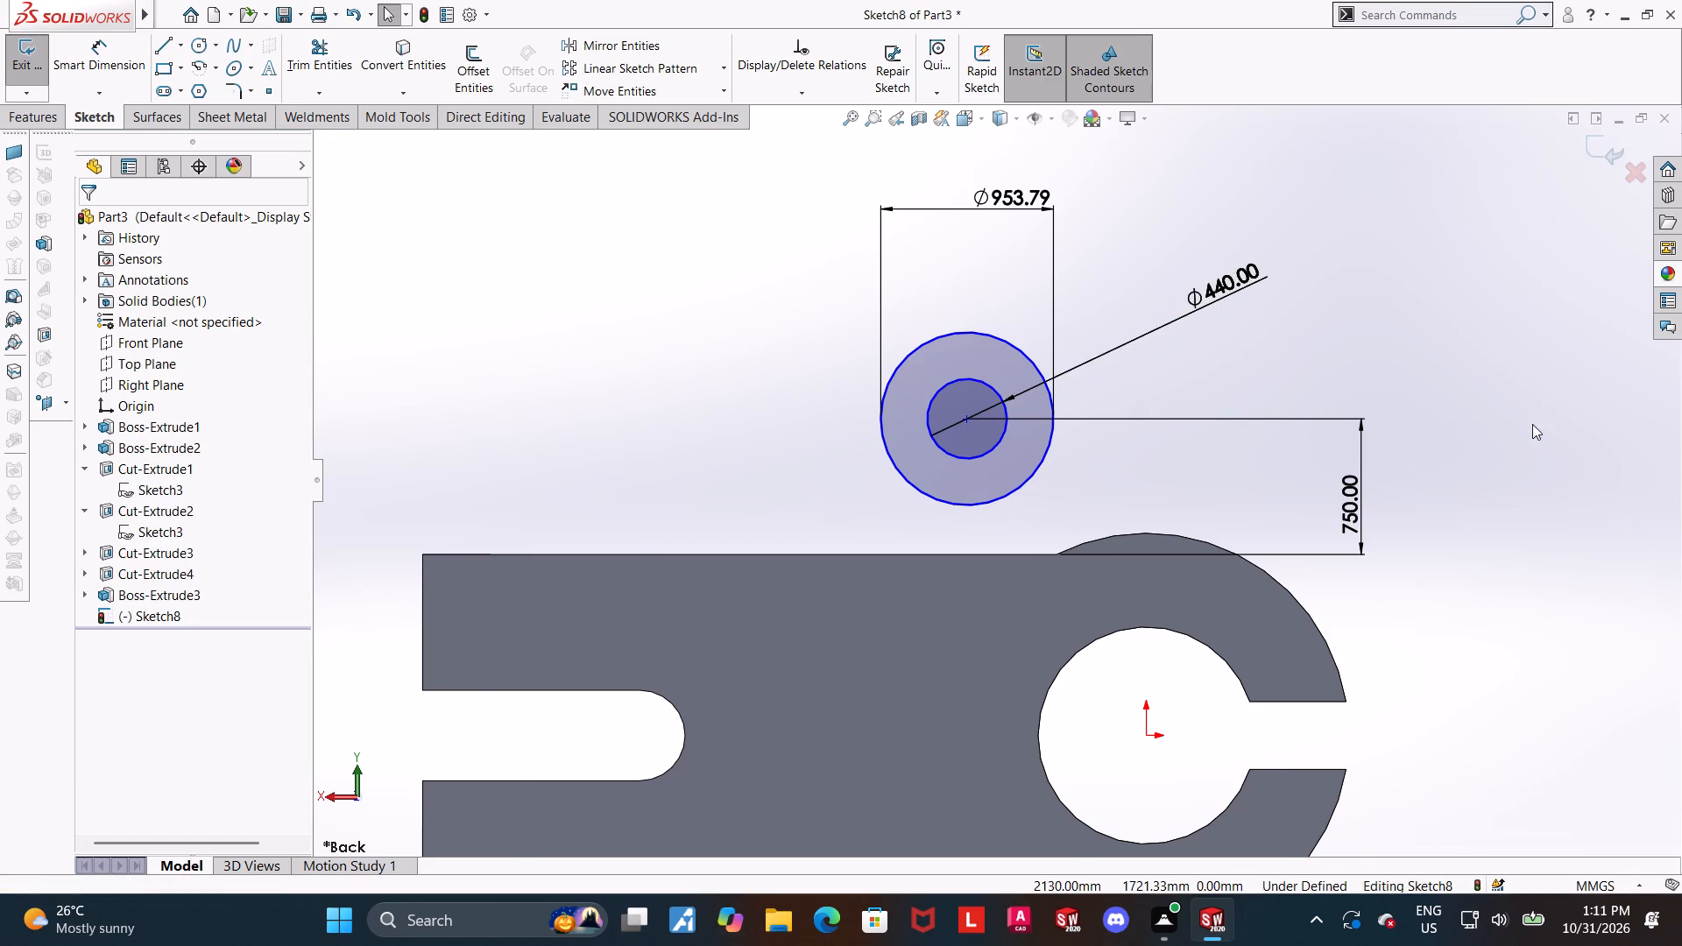
# Change the model's display style to Hidden Lines Visible.
pyautogui.scroll(1, 1532, 424)
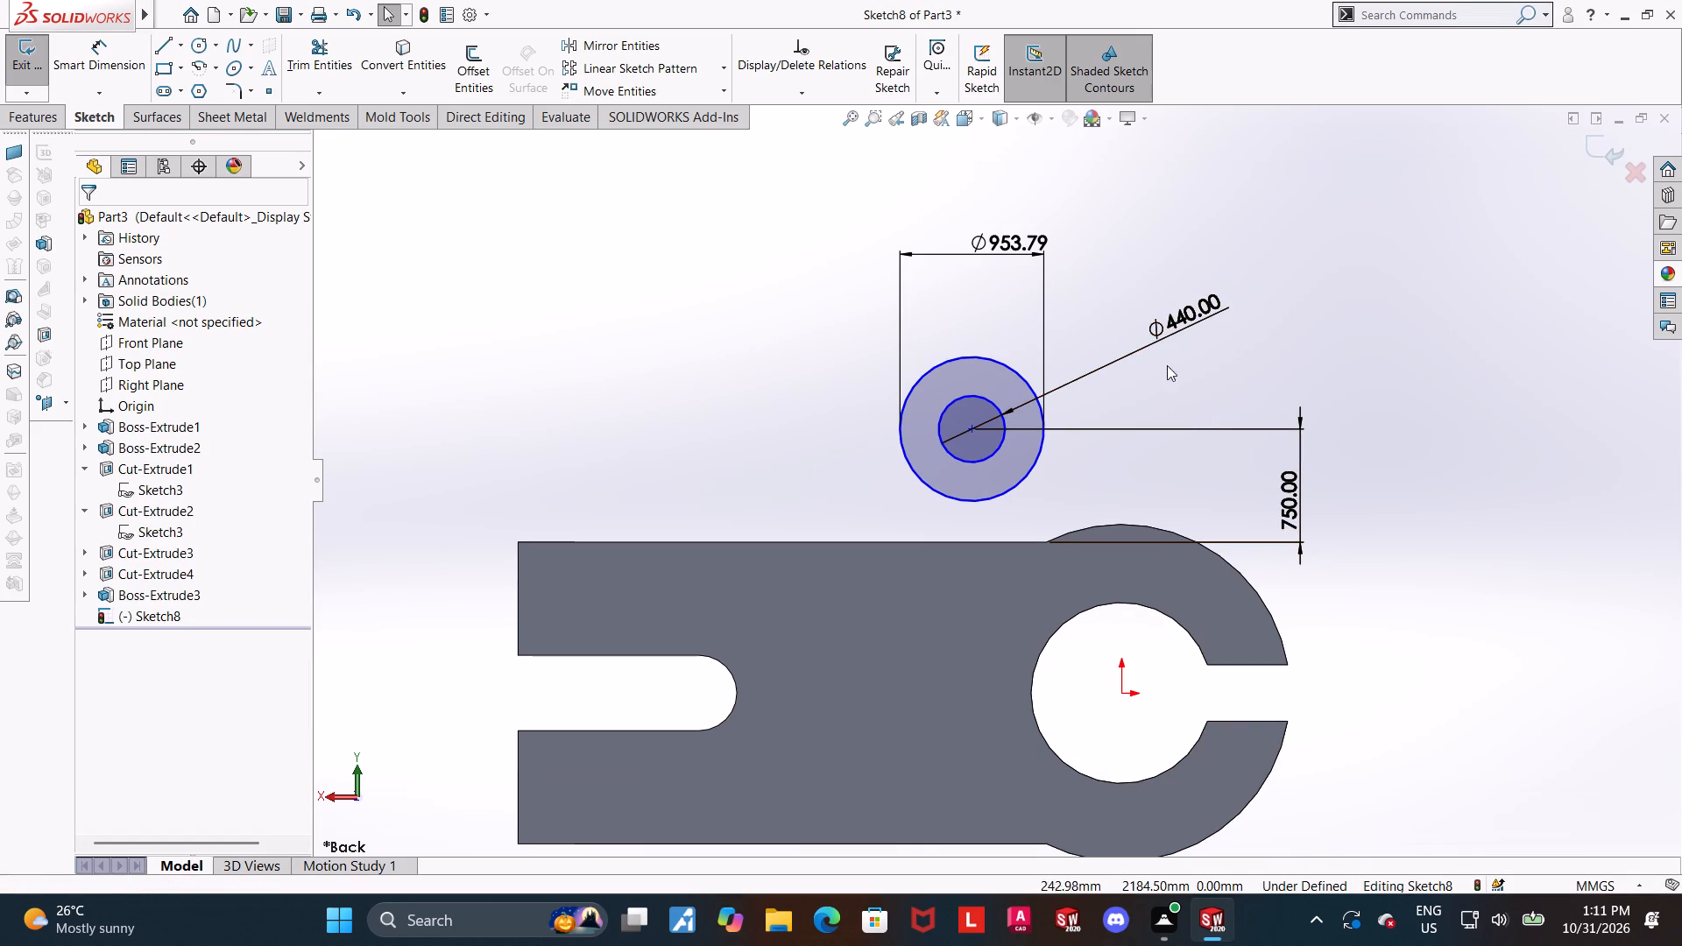
pyautogui.click(1316, 376)
pyautogui.scroll(-1, 1208, 379)
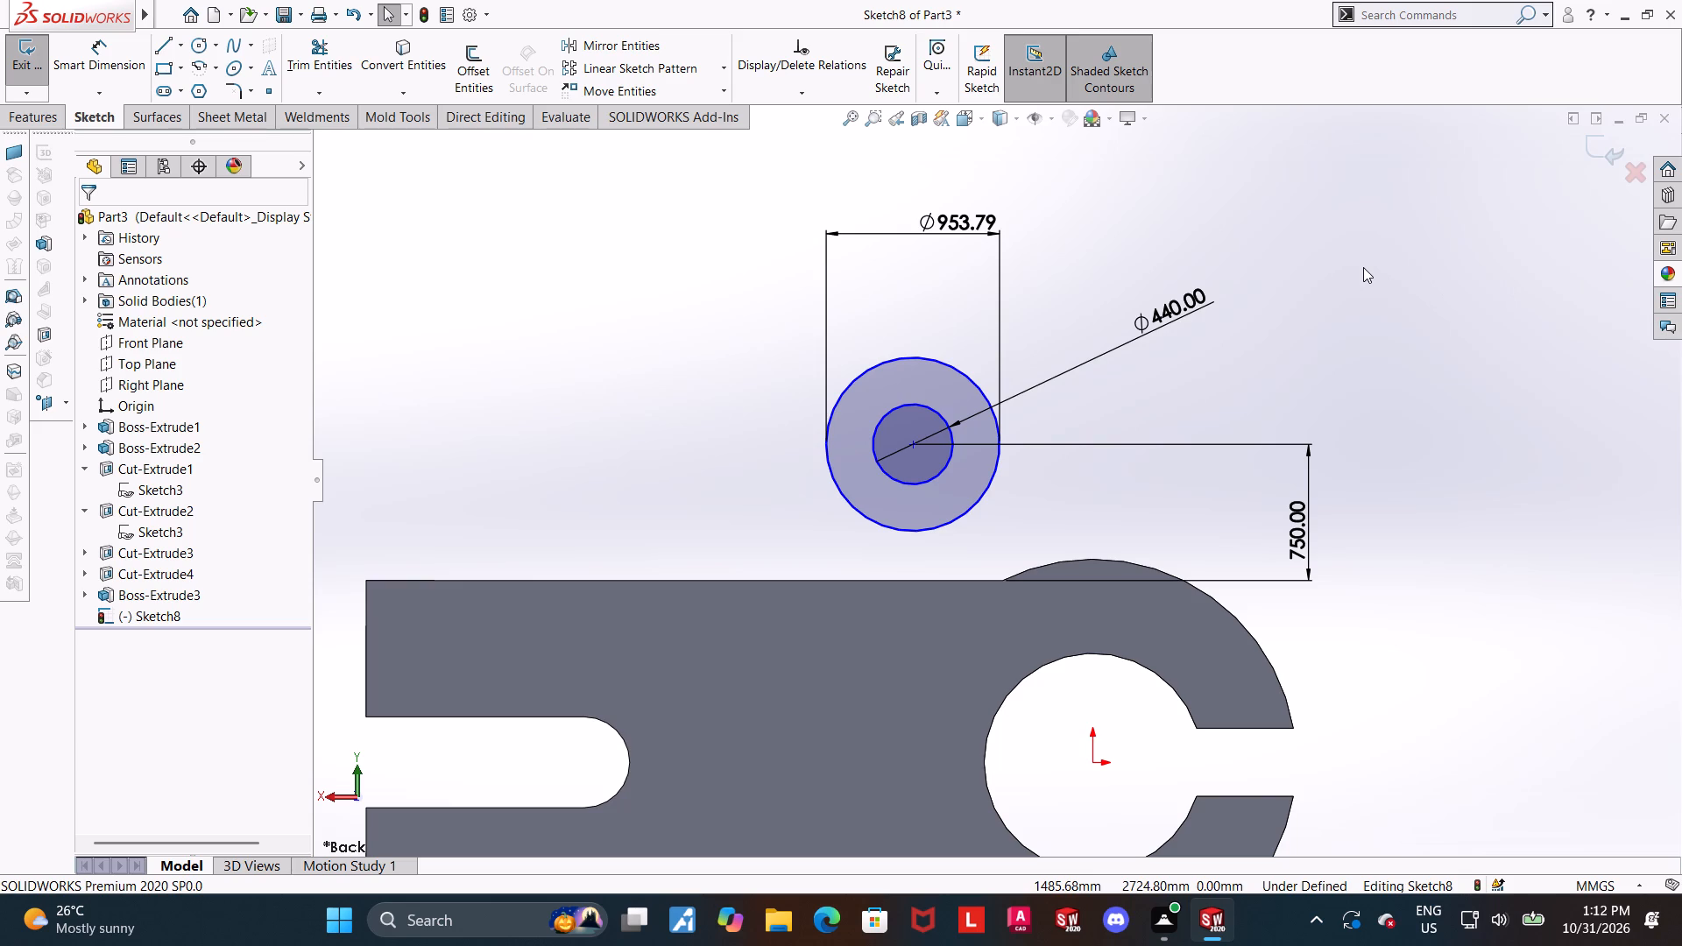
pyautogui.scroll(1, 1143, 388)
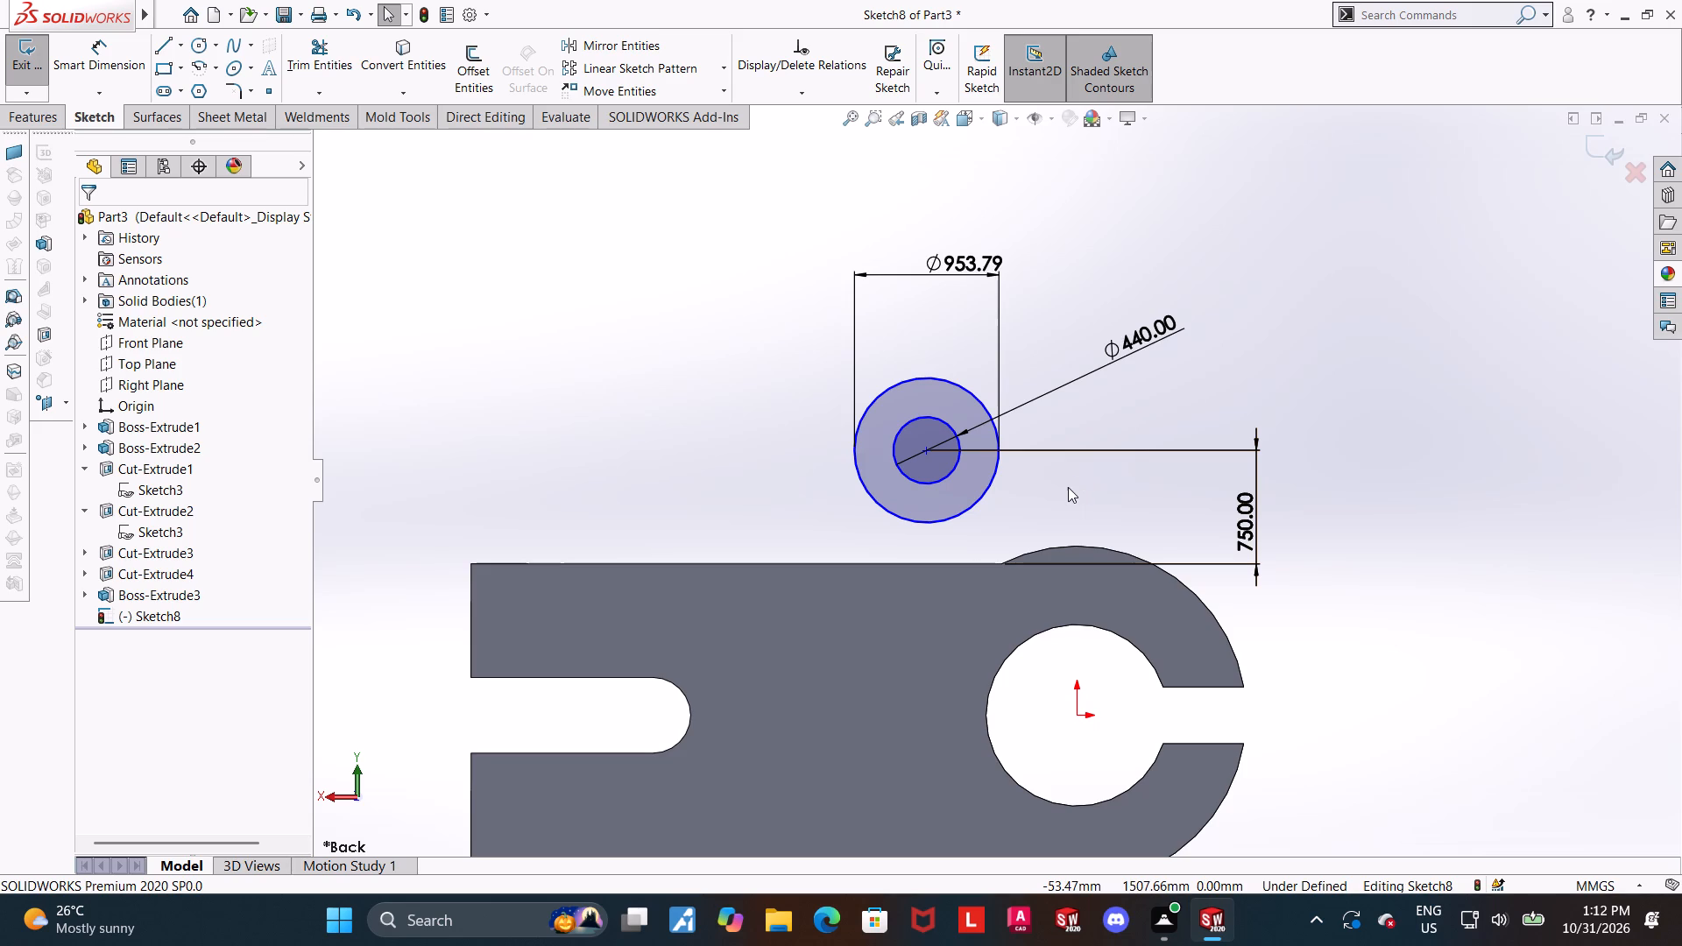
pyautogui.click(1004, 122)
pyautogui.click(1004, 220)
pyautogui.scroll(1, 1014, 378)
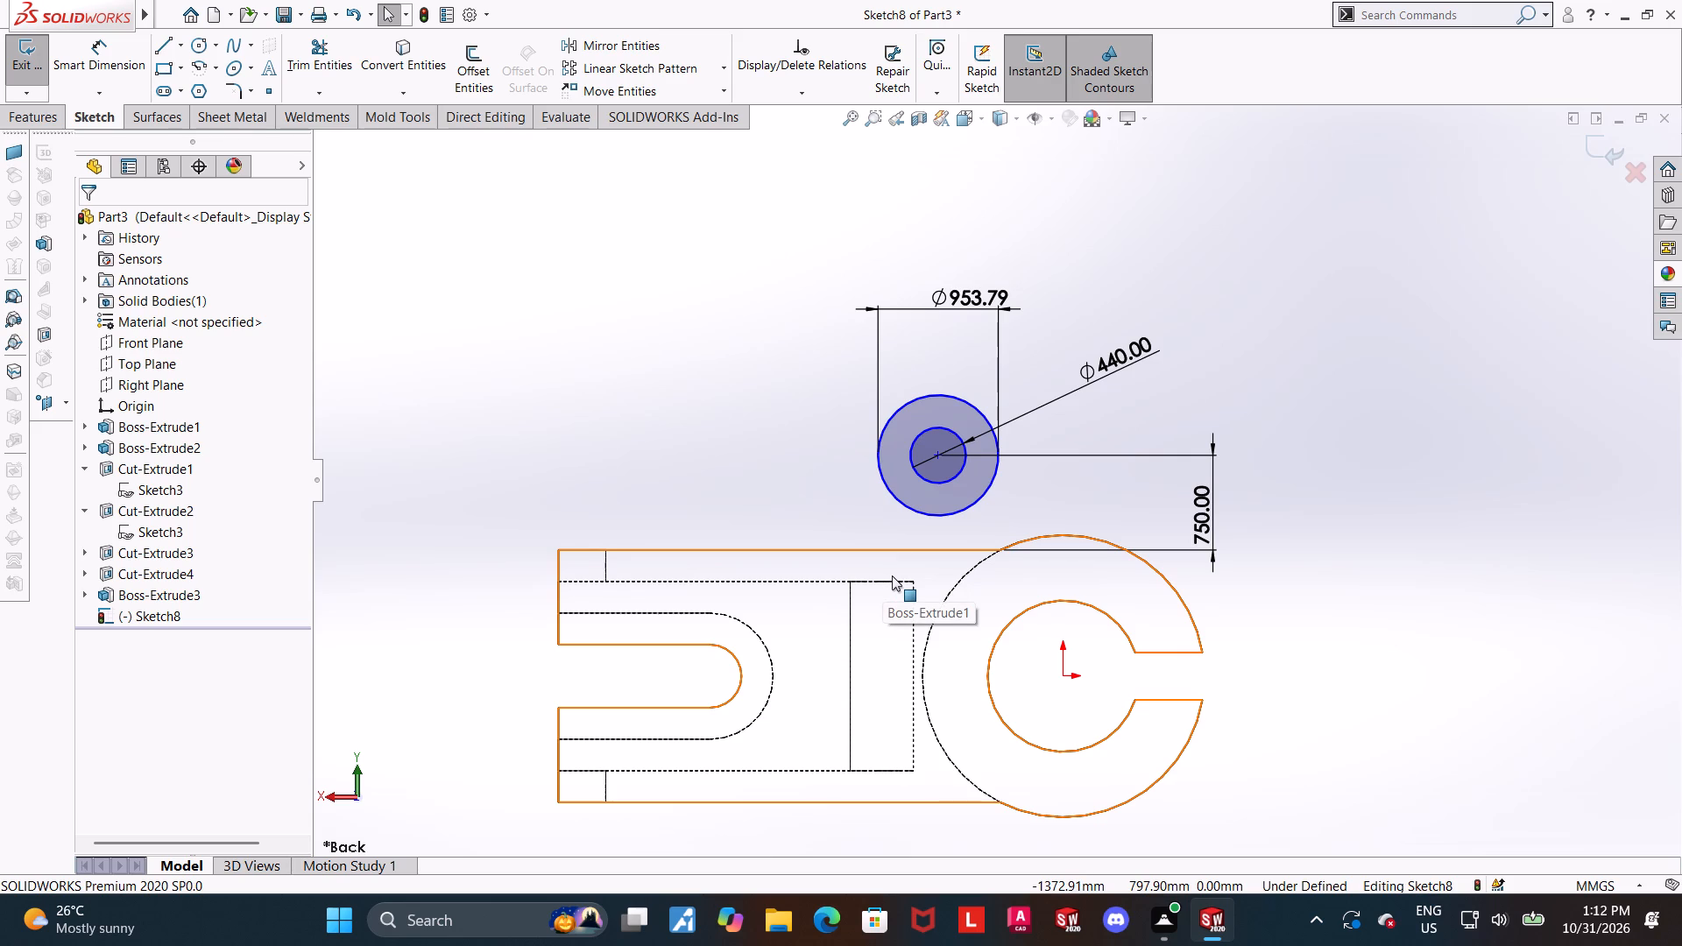
# Make the outer circle tangent to the vertical edge where the pocket's curved end wall meets its floor, and exit the sketch.
pyautogui.keyDown('ctrl'); pyautogui.click(852, 596); pyautogui.keyUp('ctrl')
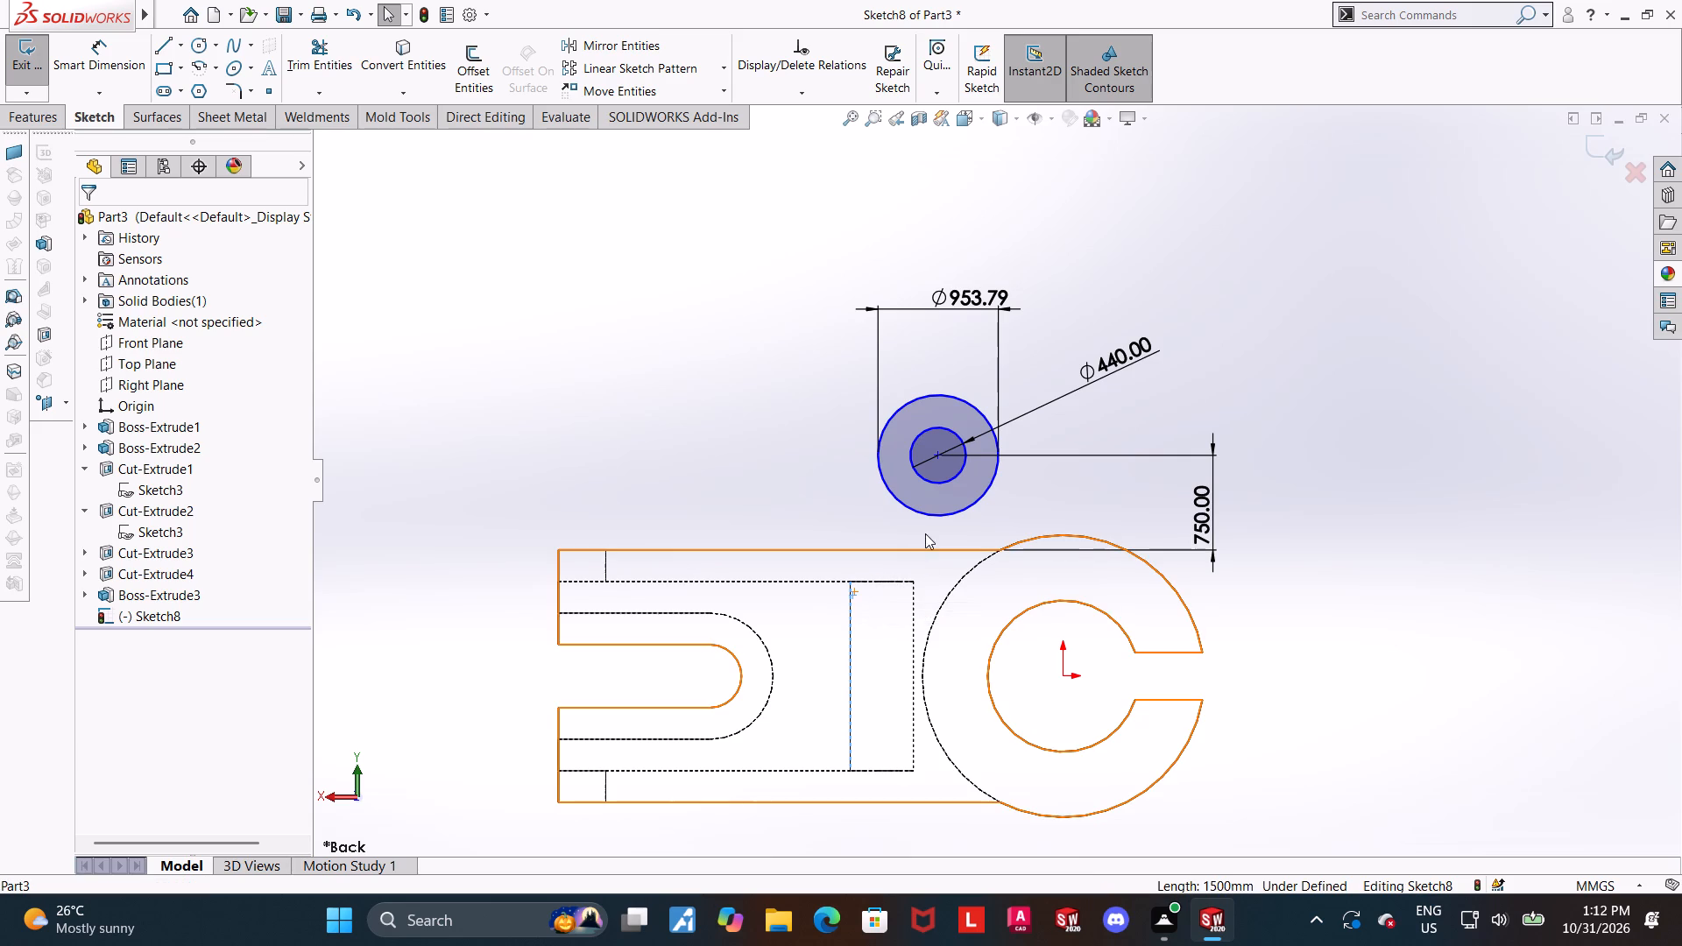
pyautogui.keyDown('ctrl'); pyautogui.click(879, 456); pyautogui.keyUp('ctrl')
pyautogui.click(99, 532)
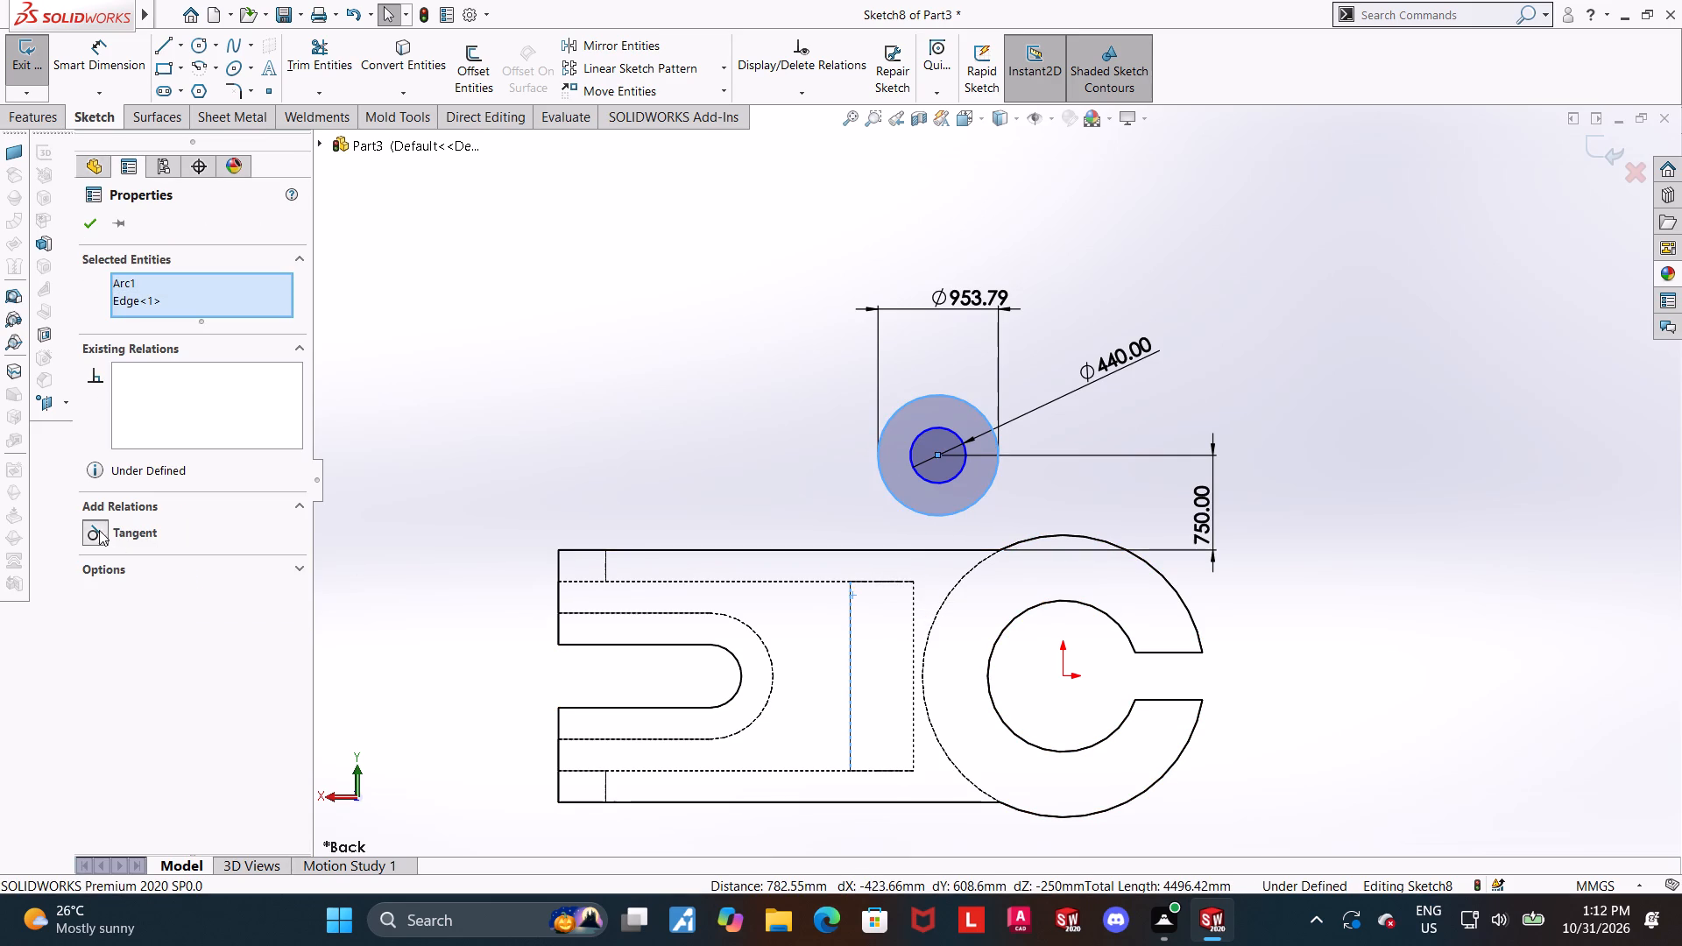
pyautogui.click(1299, 498)
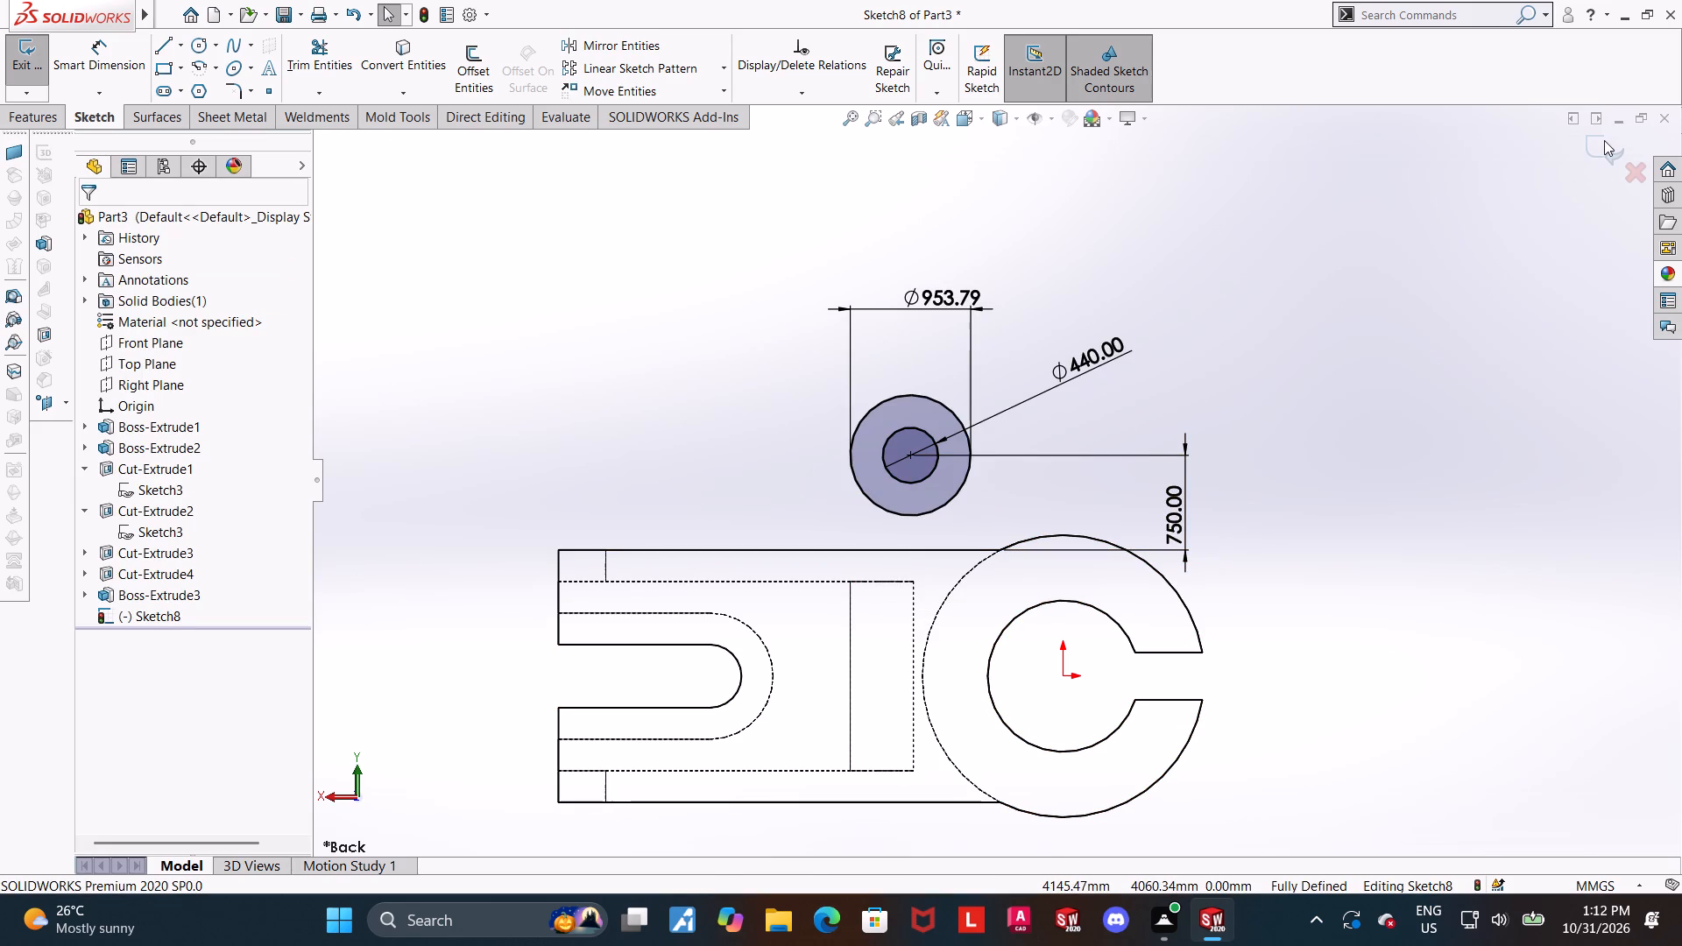
pyautogui.click(1604, 145)
# Return the model's display style to Shaded With Edges and view the part from an angled front side.
pyautogui.scroll(4, 1370, 351)
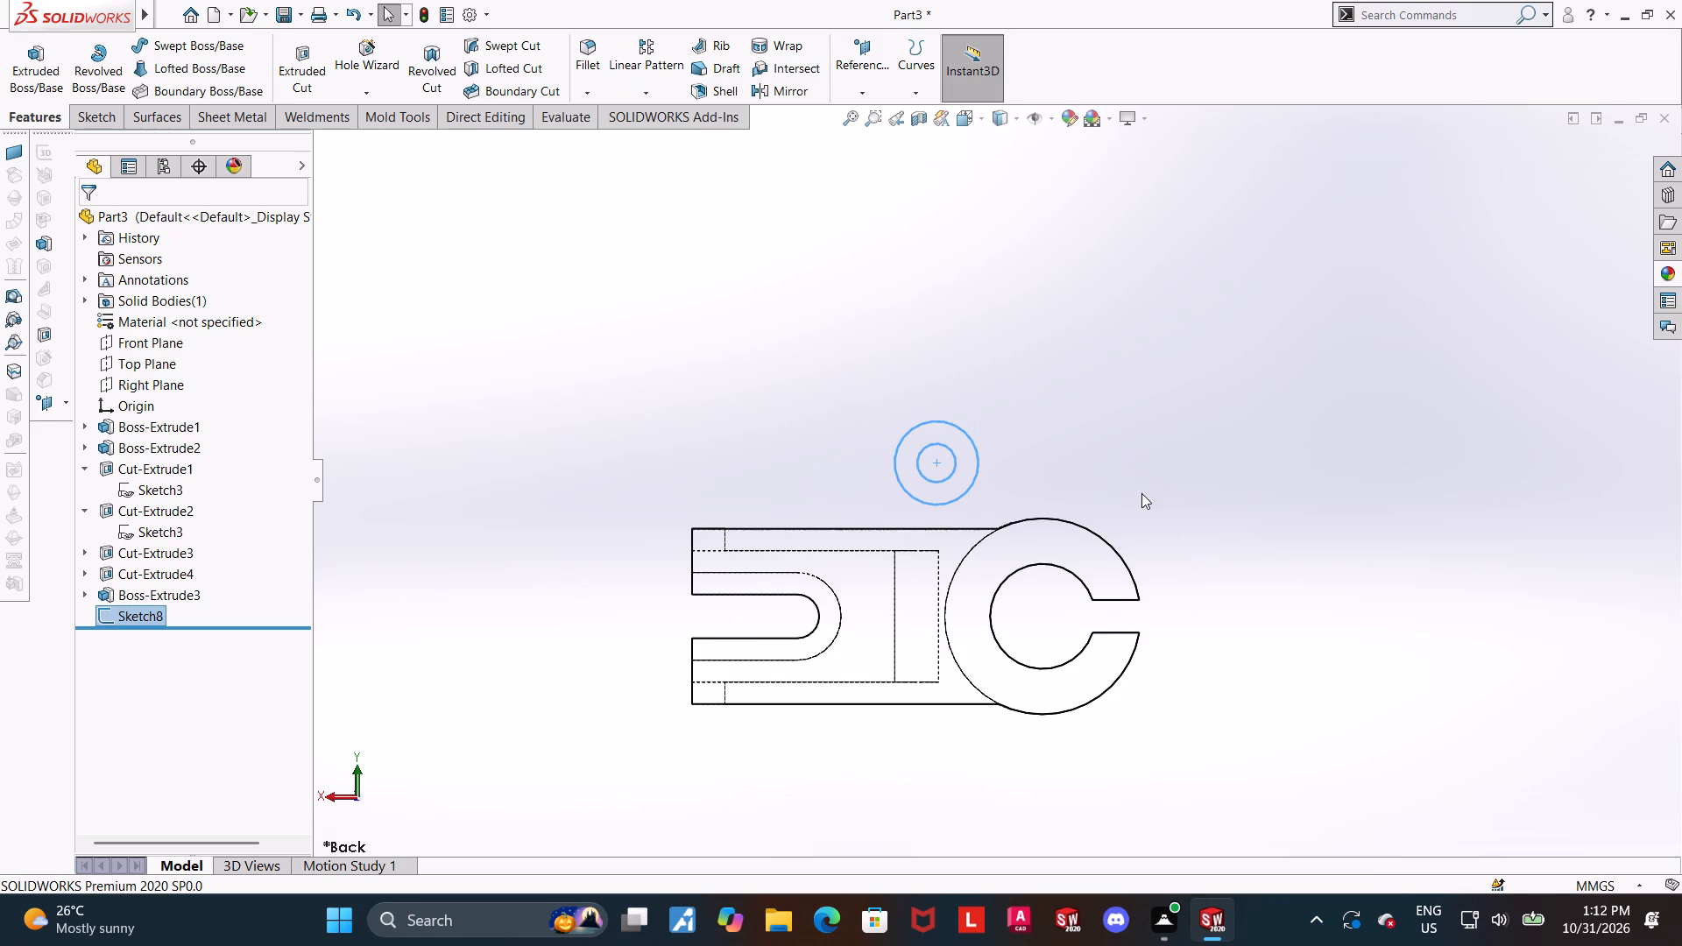
pyautogui.moveTo(1141, 493); pyautogui.dragTo(1418, 535, button='middle')
pyautogui.moveTo(1005, 505); pyautogui.dragTo(1131, 533, button='middle')
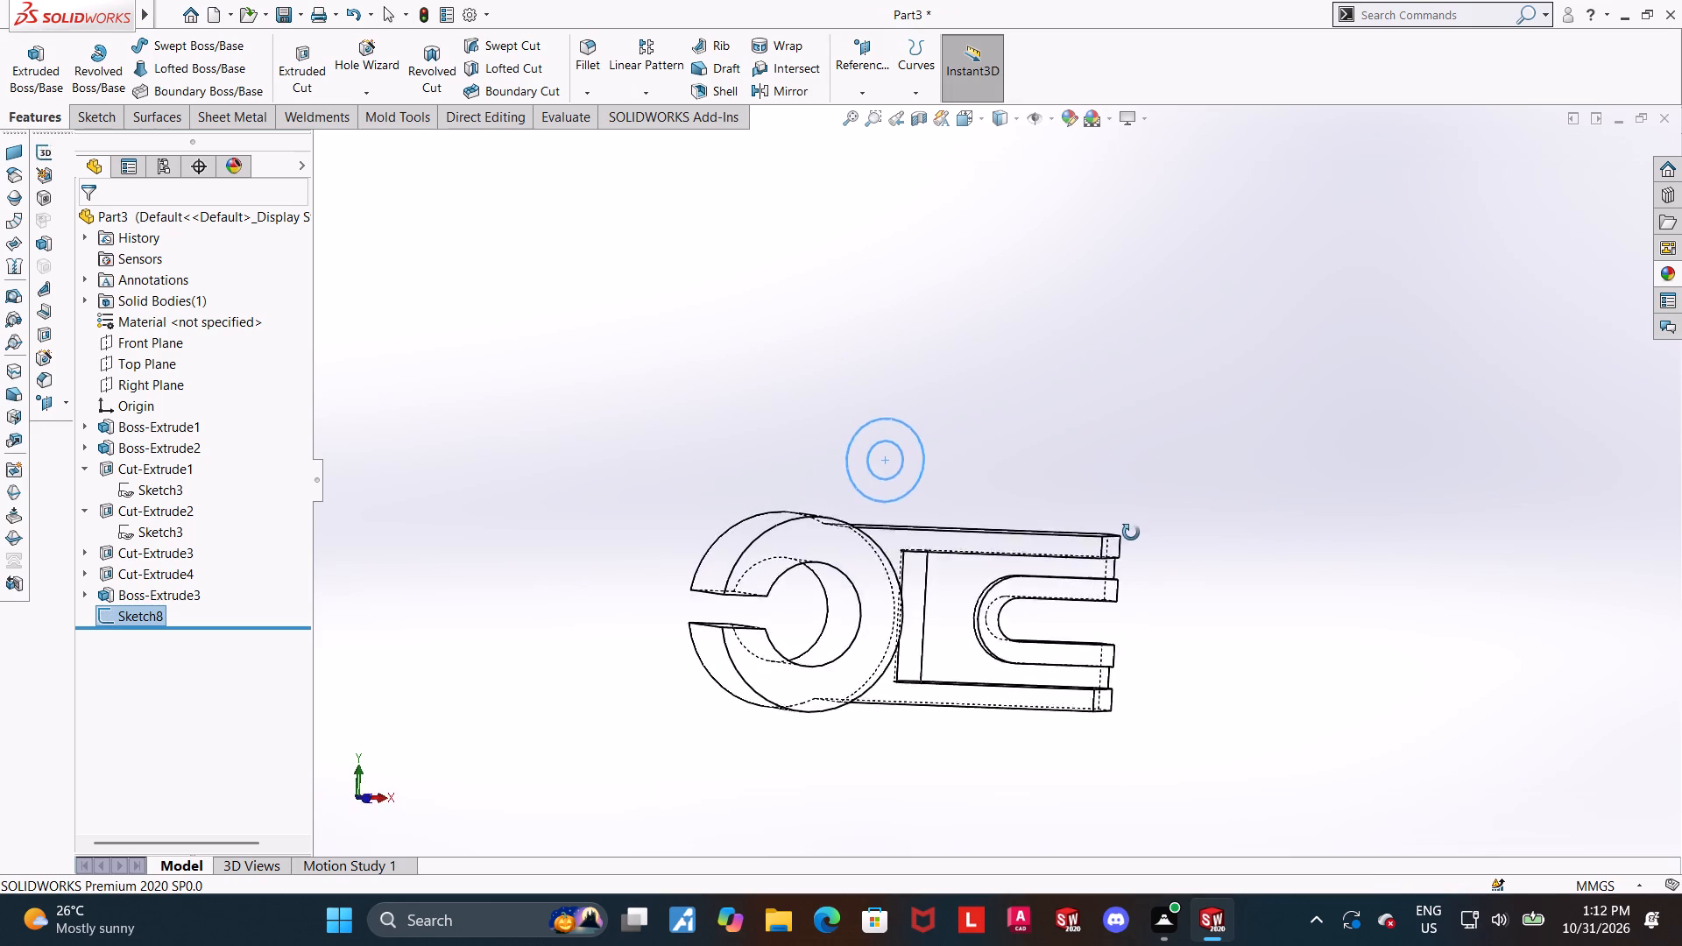
pyautogui.moveTo(1131, 533); pyautogui.dragTo(1010, 582, button='middle')
pyautogui.click(998, 117)
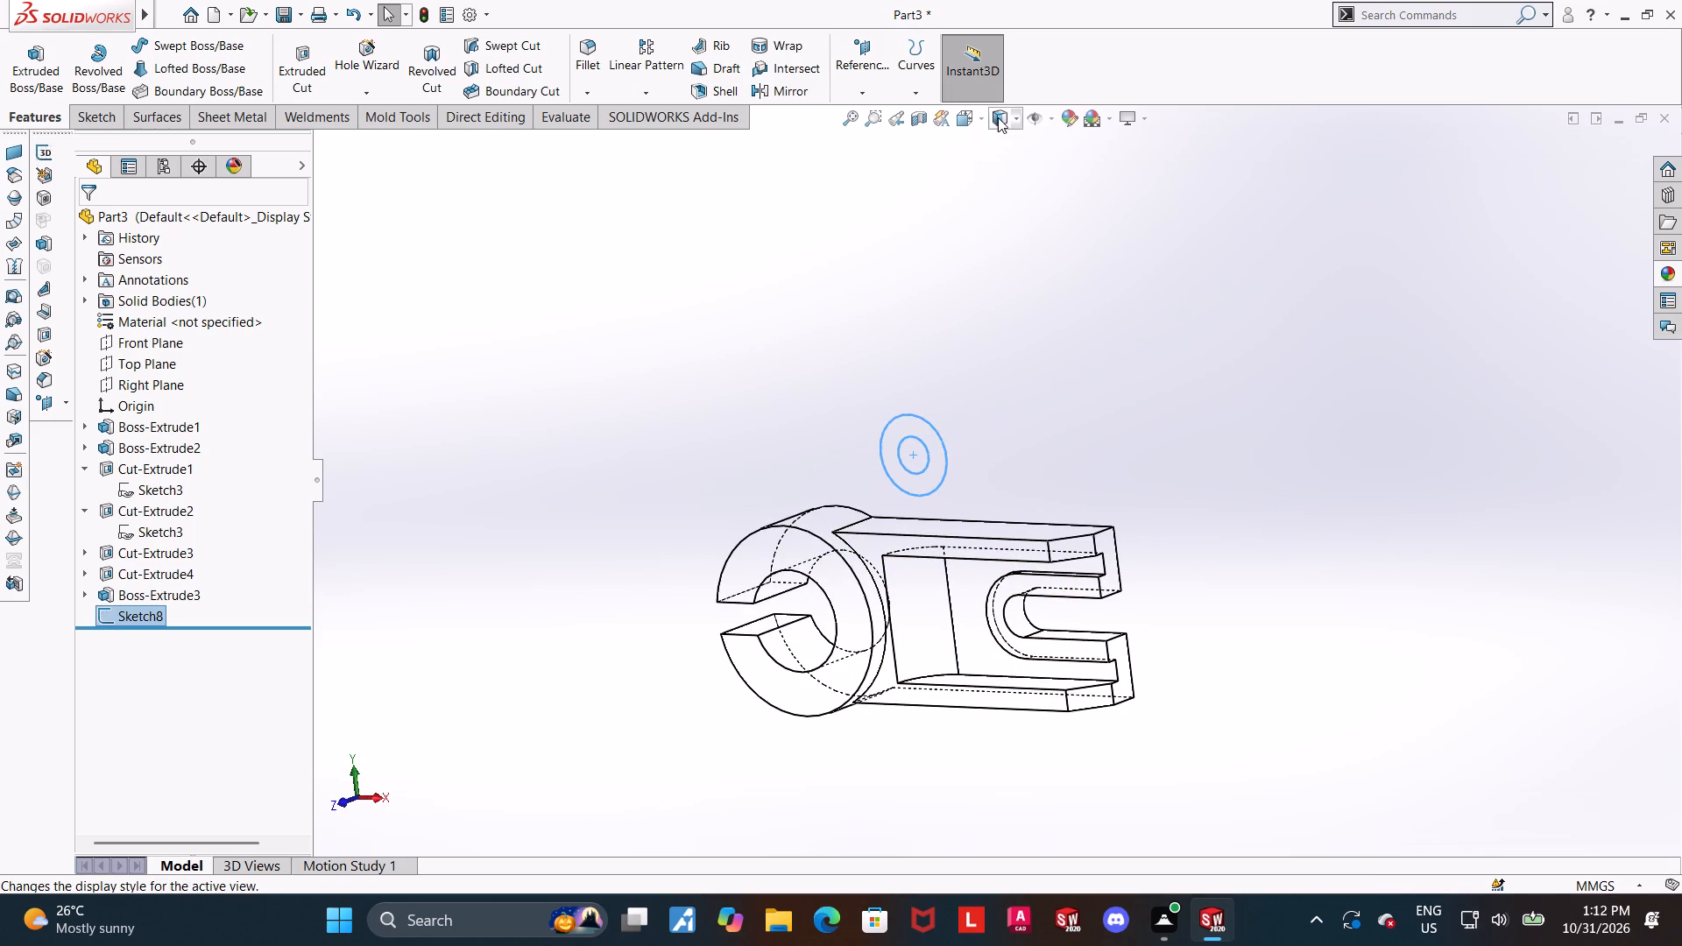
pyautogui.click(1007, 142)
pyautogui.moveTo(1076, 288); pyautogui.dragTo(1101, 332, button='middle')
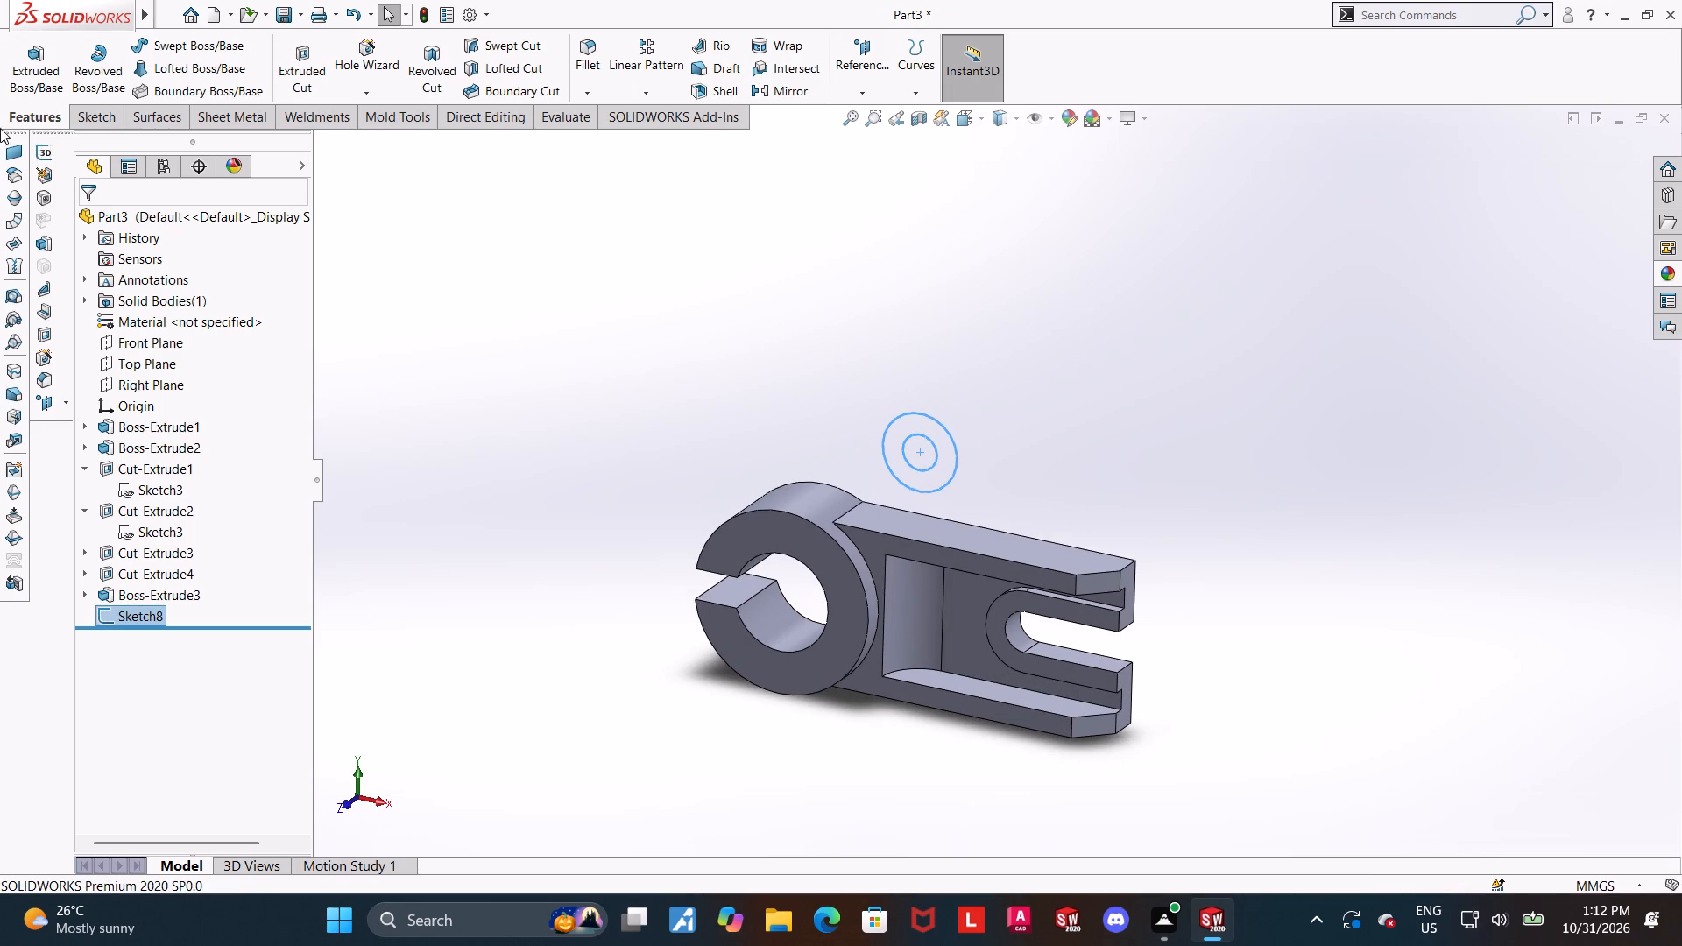
# Extrude the concentric-circle sketch as a blind boss 1563 mm deep, with the direction reversed toward the front of the part.
pyautogui.click(32, 81)
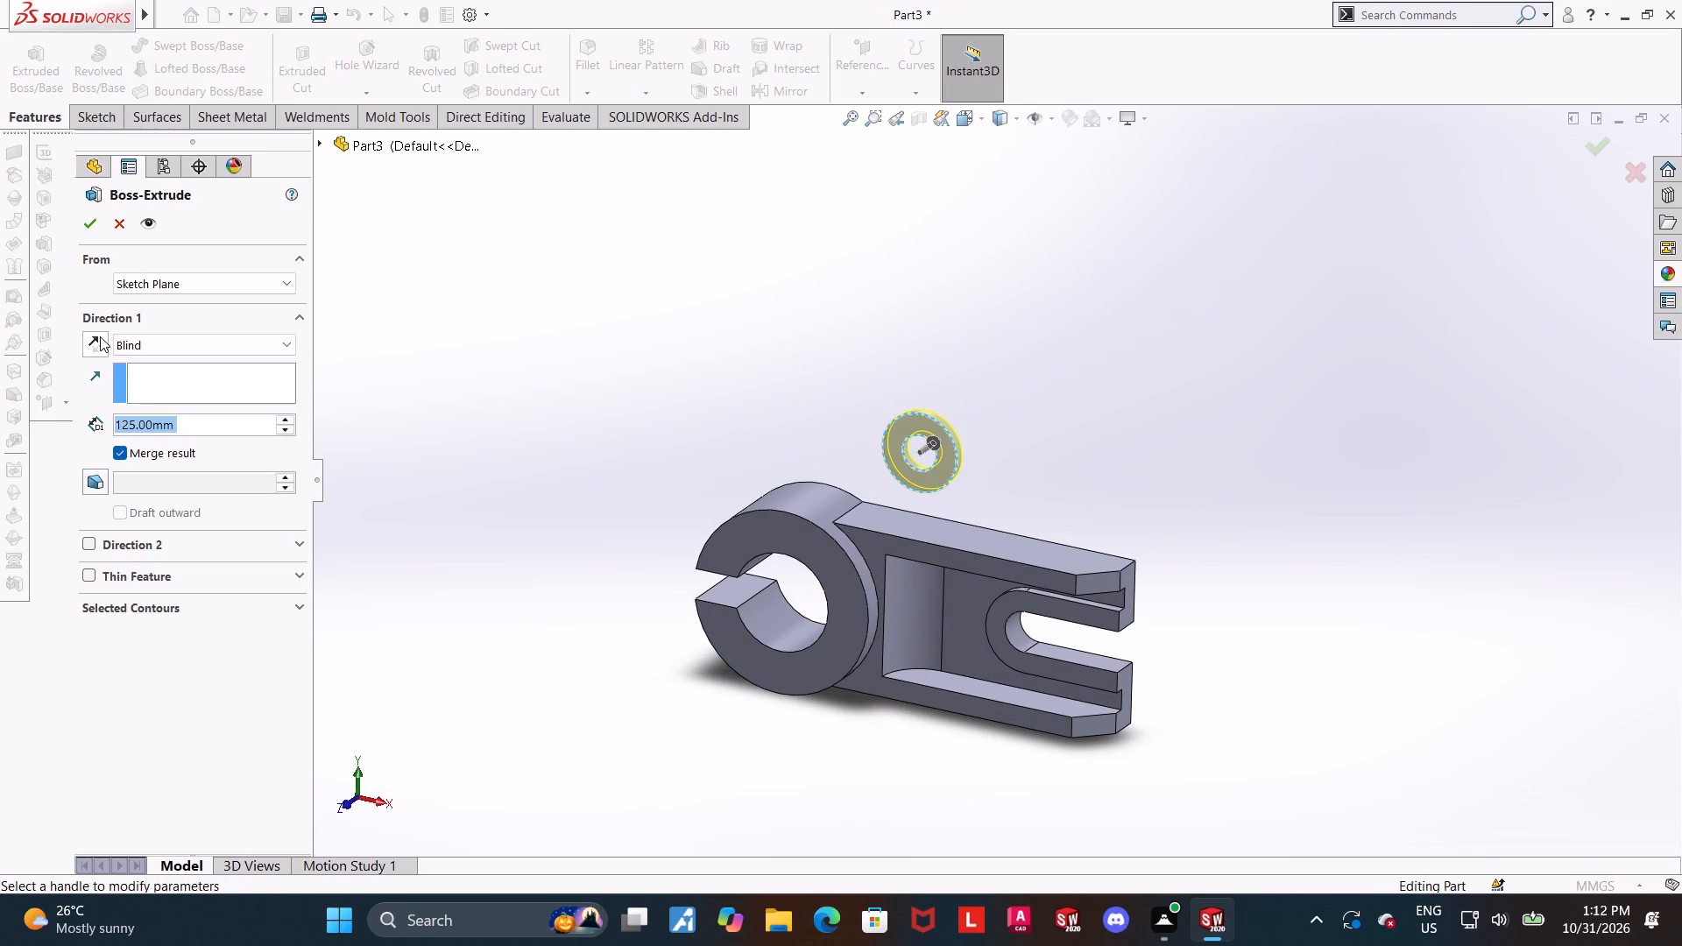
pyautogui.click(100, 338)
pyautogui.moveTo(1504, 487); pyautogui.dragTo(1447, 508, button='middle')
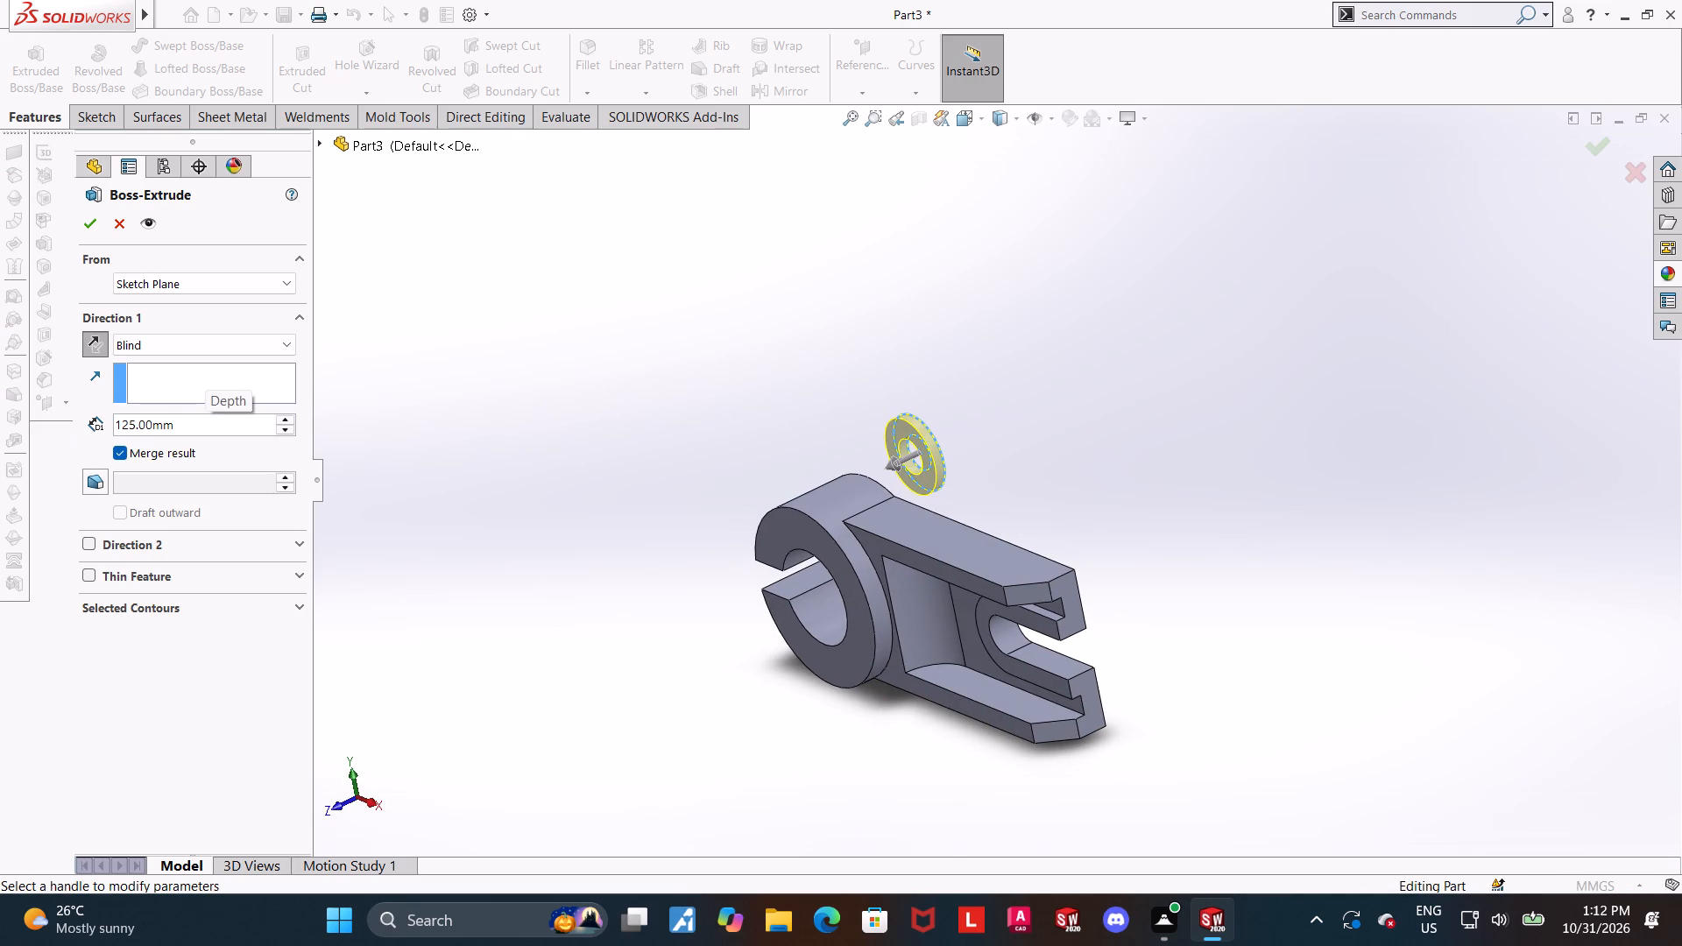
pyautogui.moveTo(202, 425); pyautogui.dragTo(0, 412)
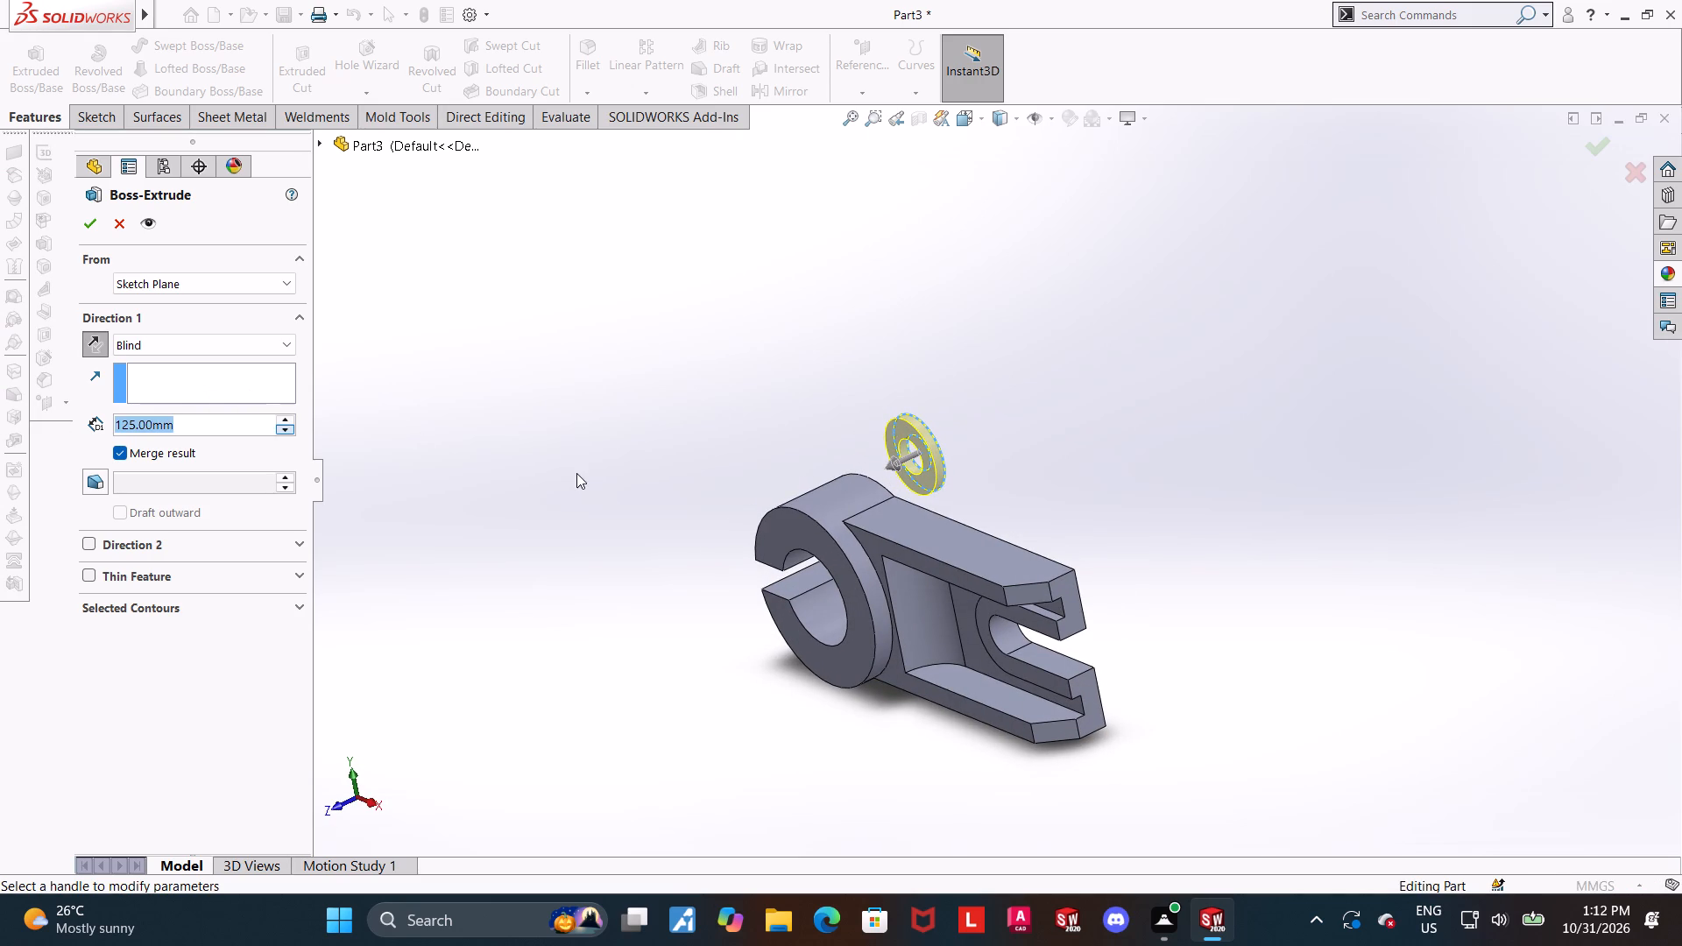
pyautogui.press('1')
pyautogui.write('563')
pyautogui.press('Return')
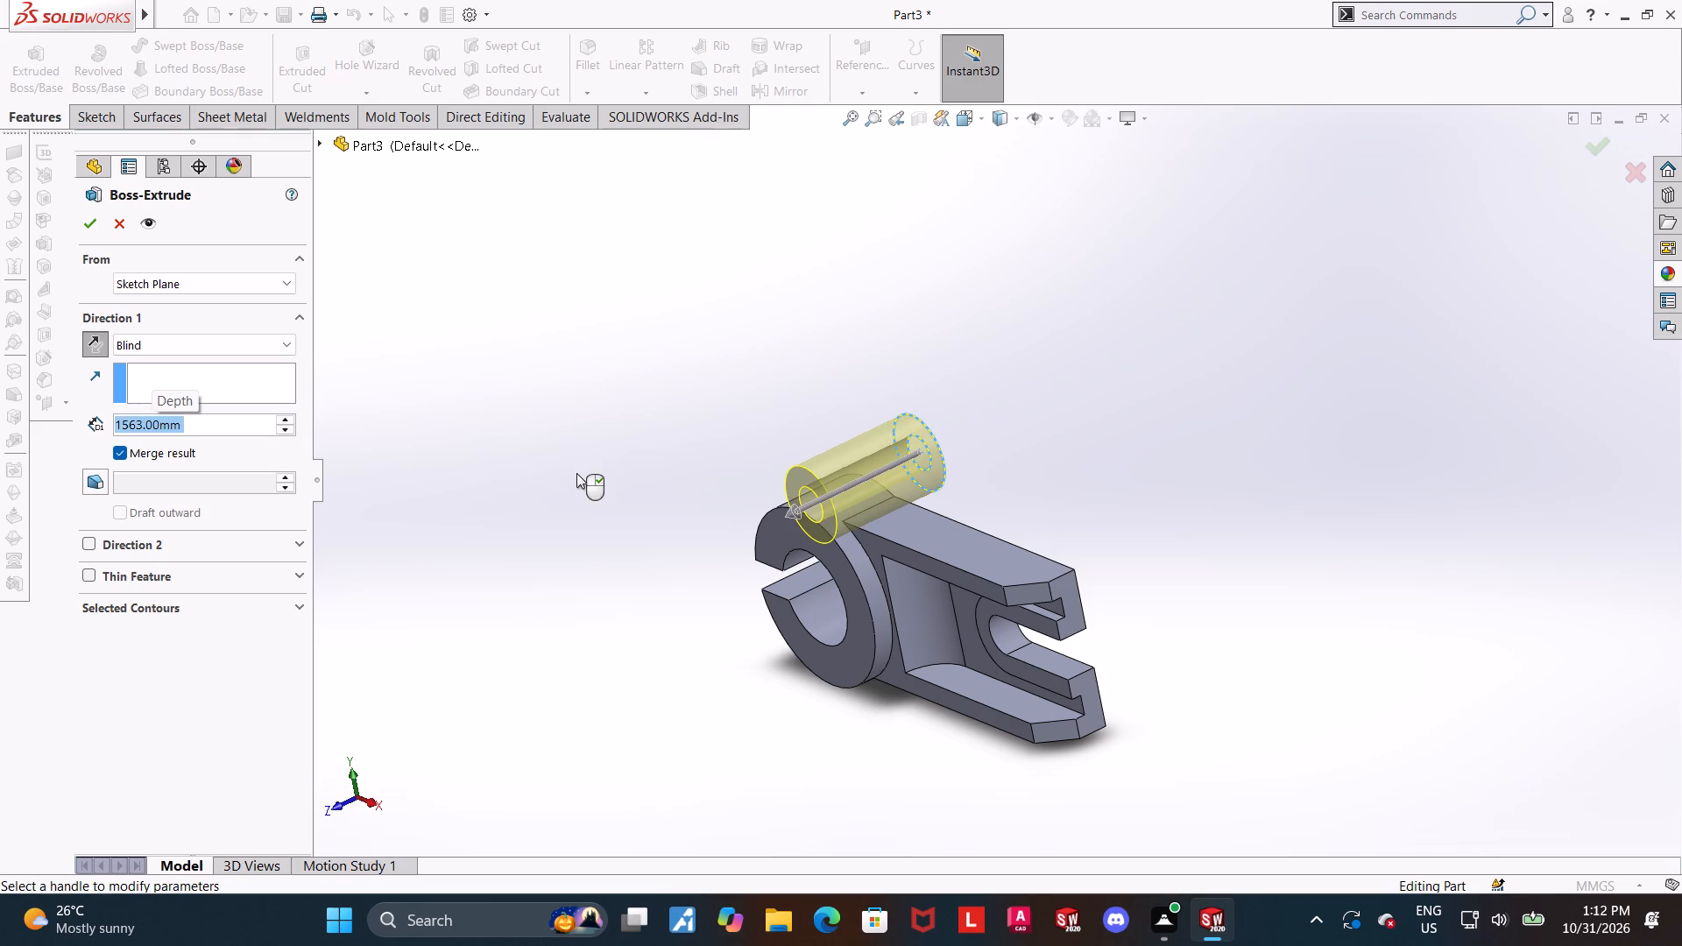
pyautogui.click(81, 226)
pyautogui.click(694, 410)
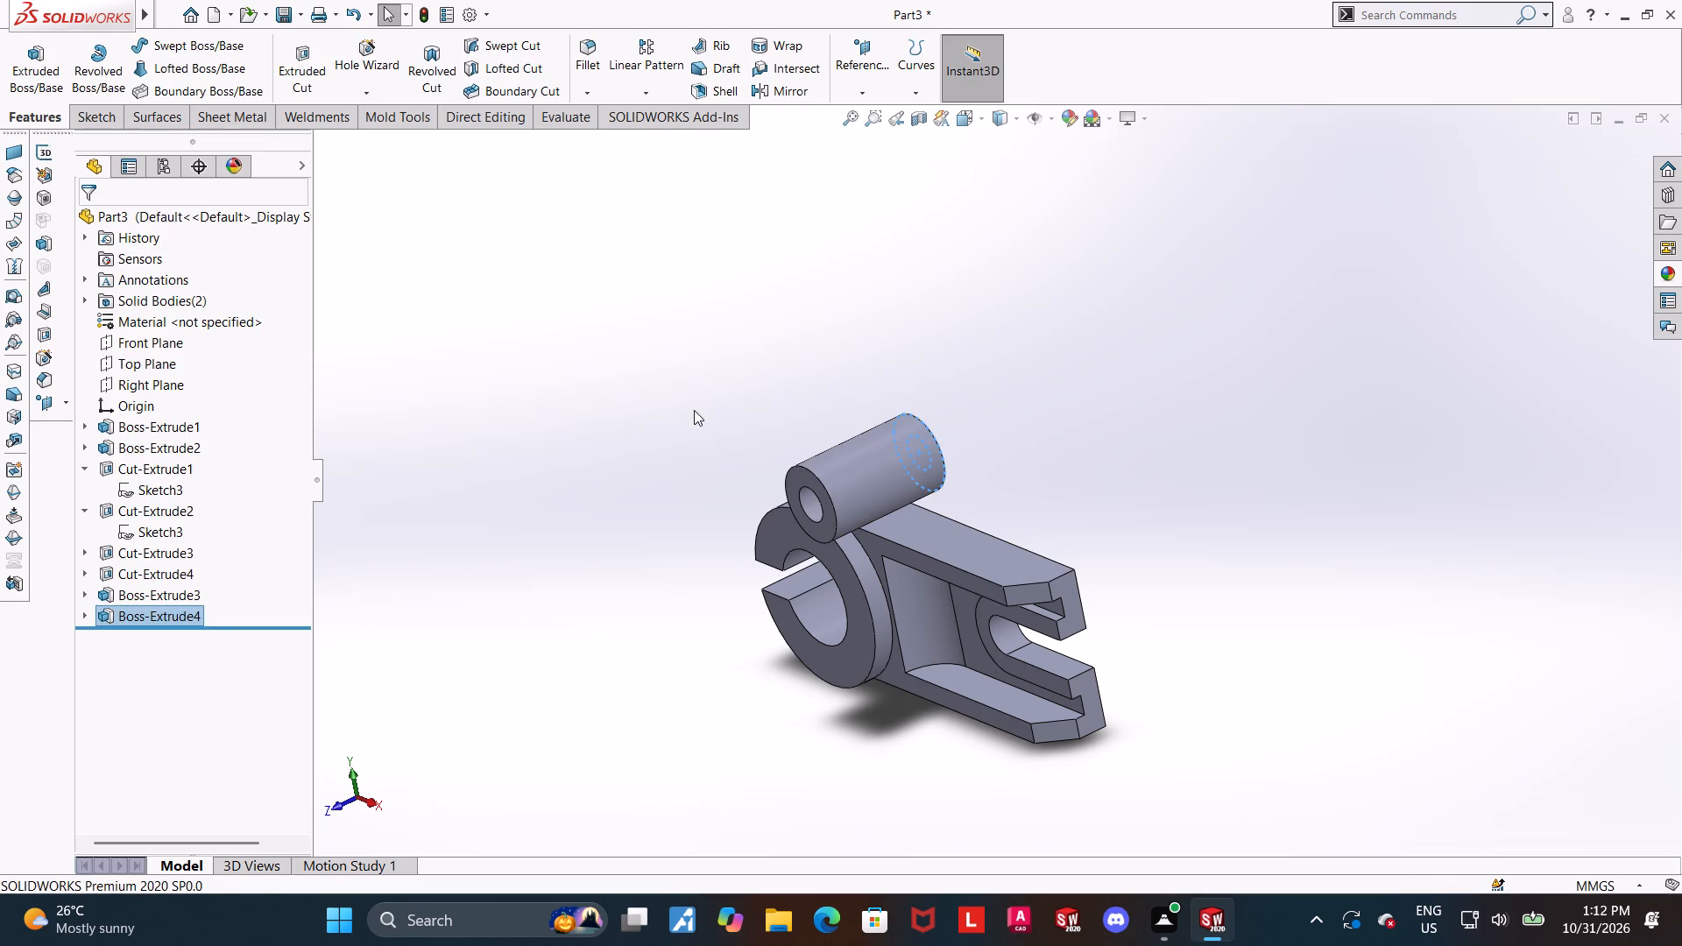
# Set up a reference plane parallel to the Front Plane with a 250 mm offset.
pyautogui.moveTo(815, 367); pyautogui.dragTo(728, 266, button='middle')
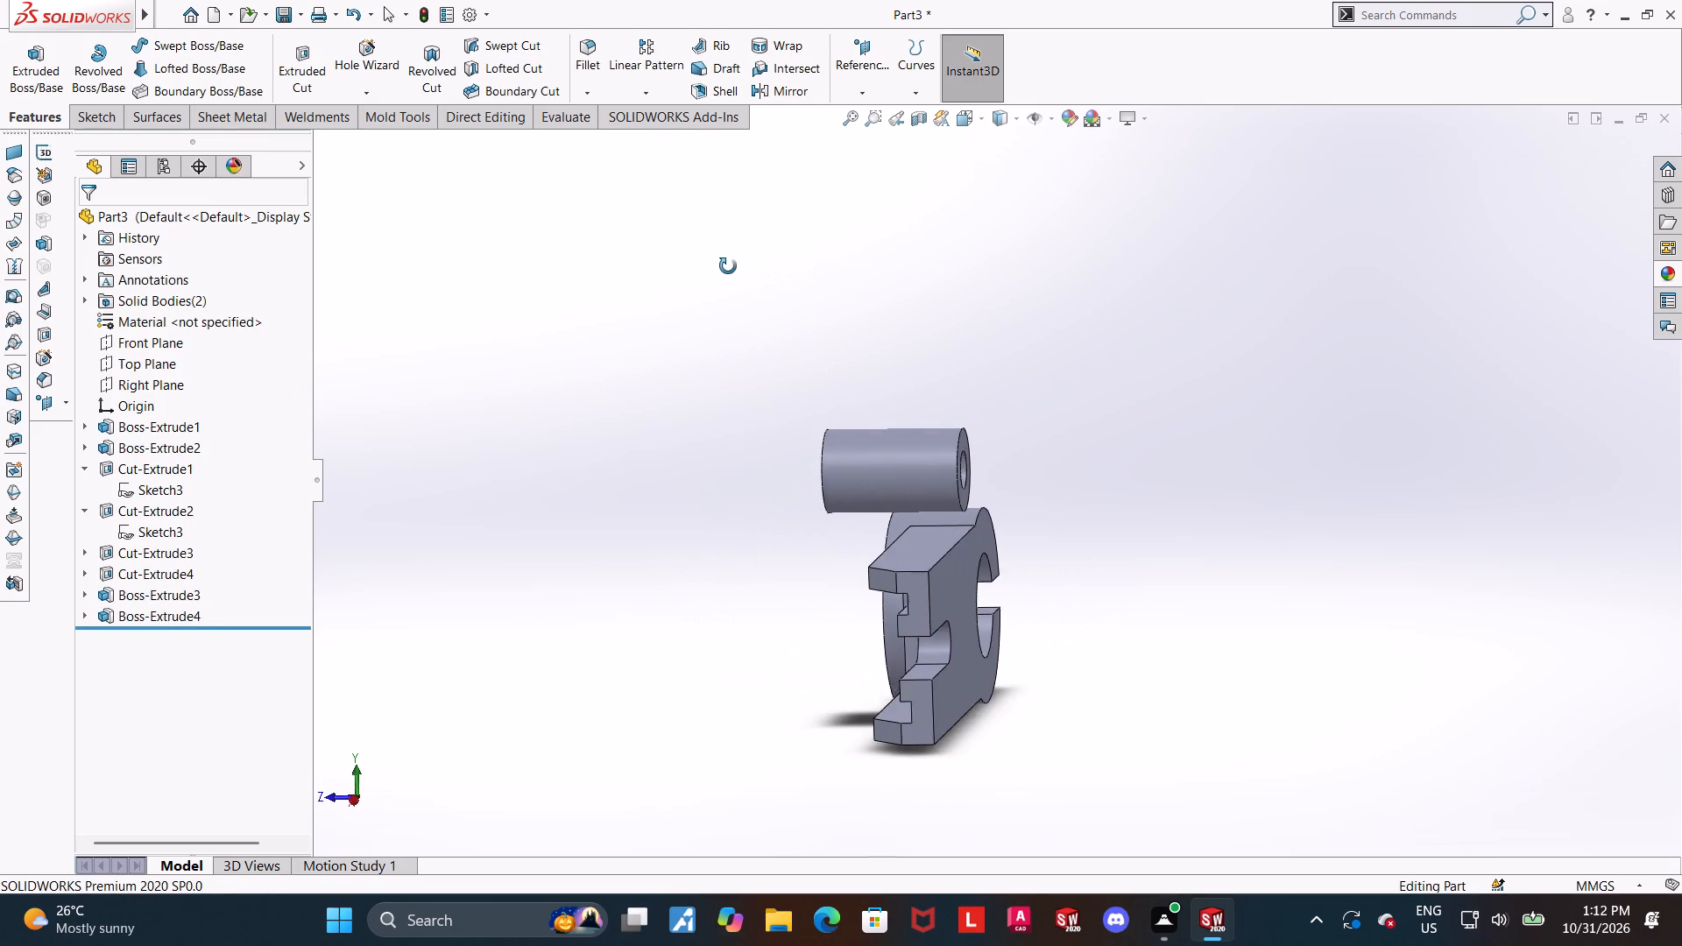
pyautogui.moveTo(728, 266); pyautogui.dragTo(774, 272, button='middle')
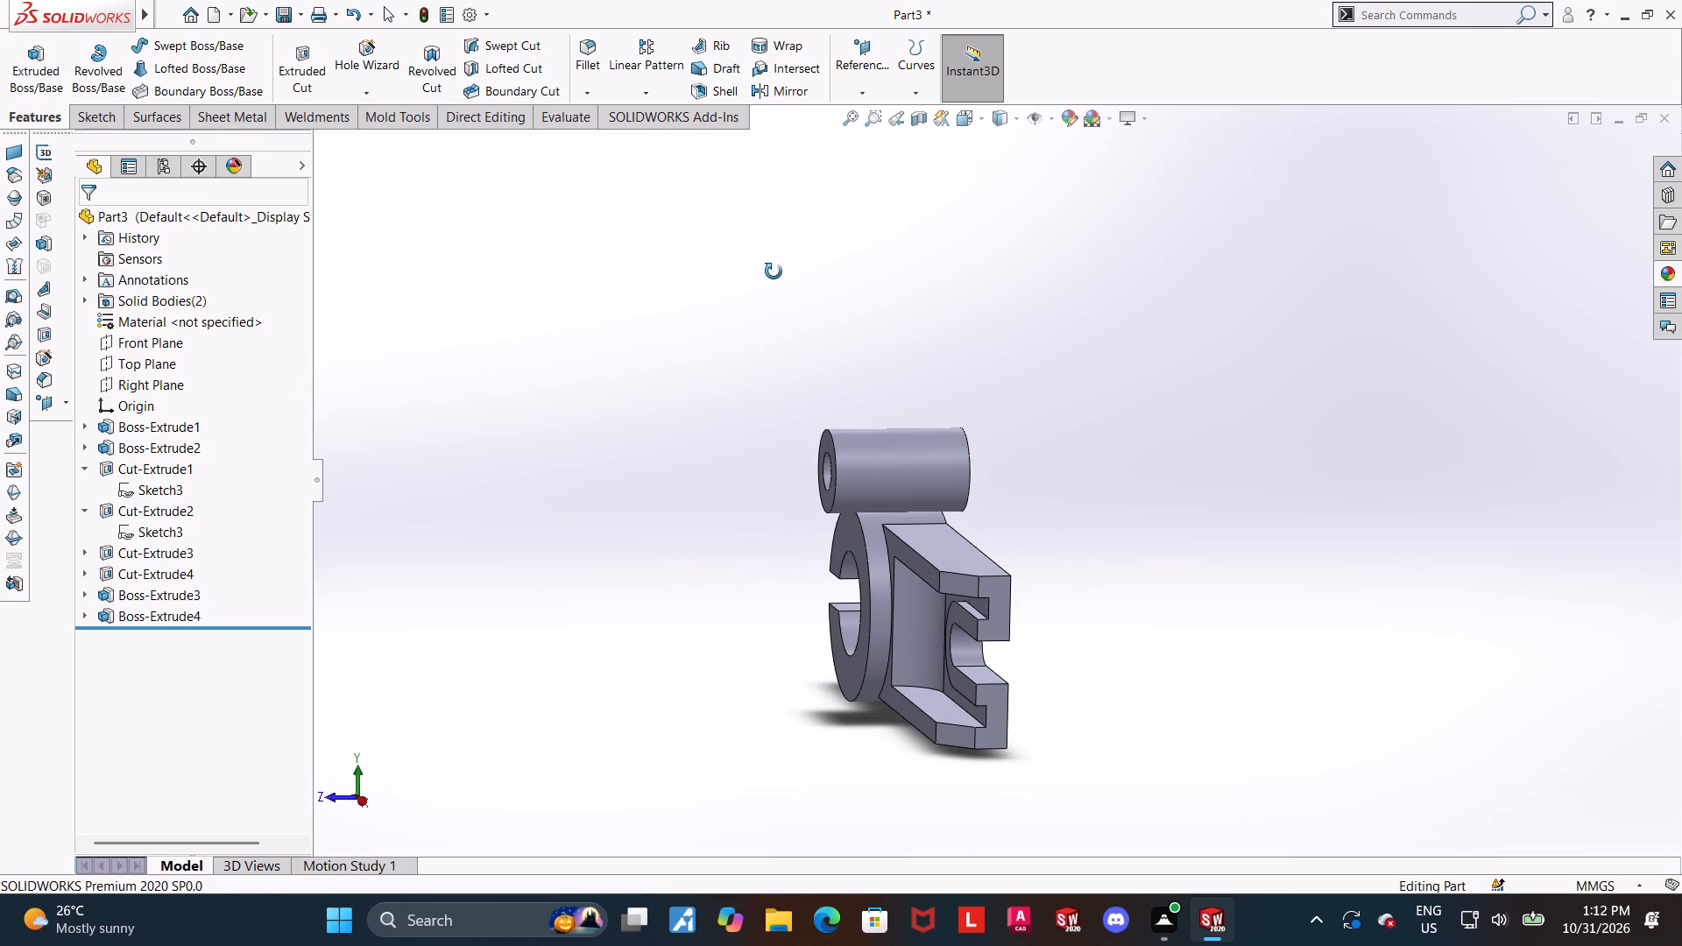
pyautogui.moveTo(774, 272); pyautogui.dragTo(842, 402, button='middle')
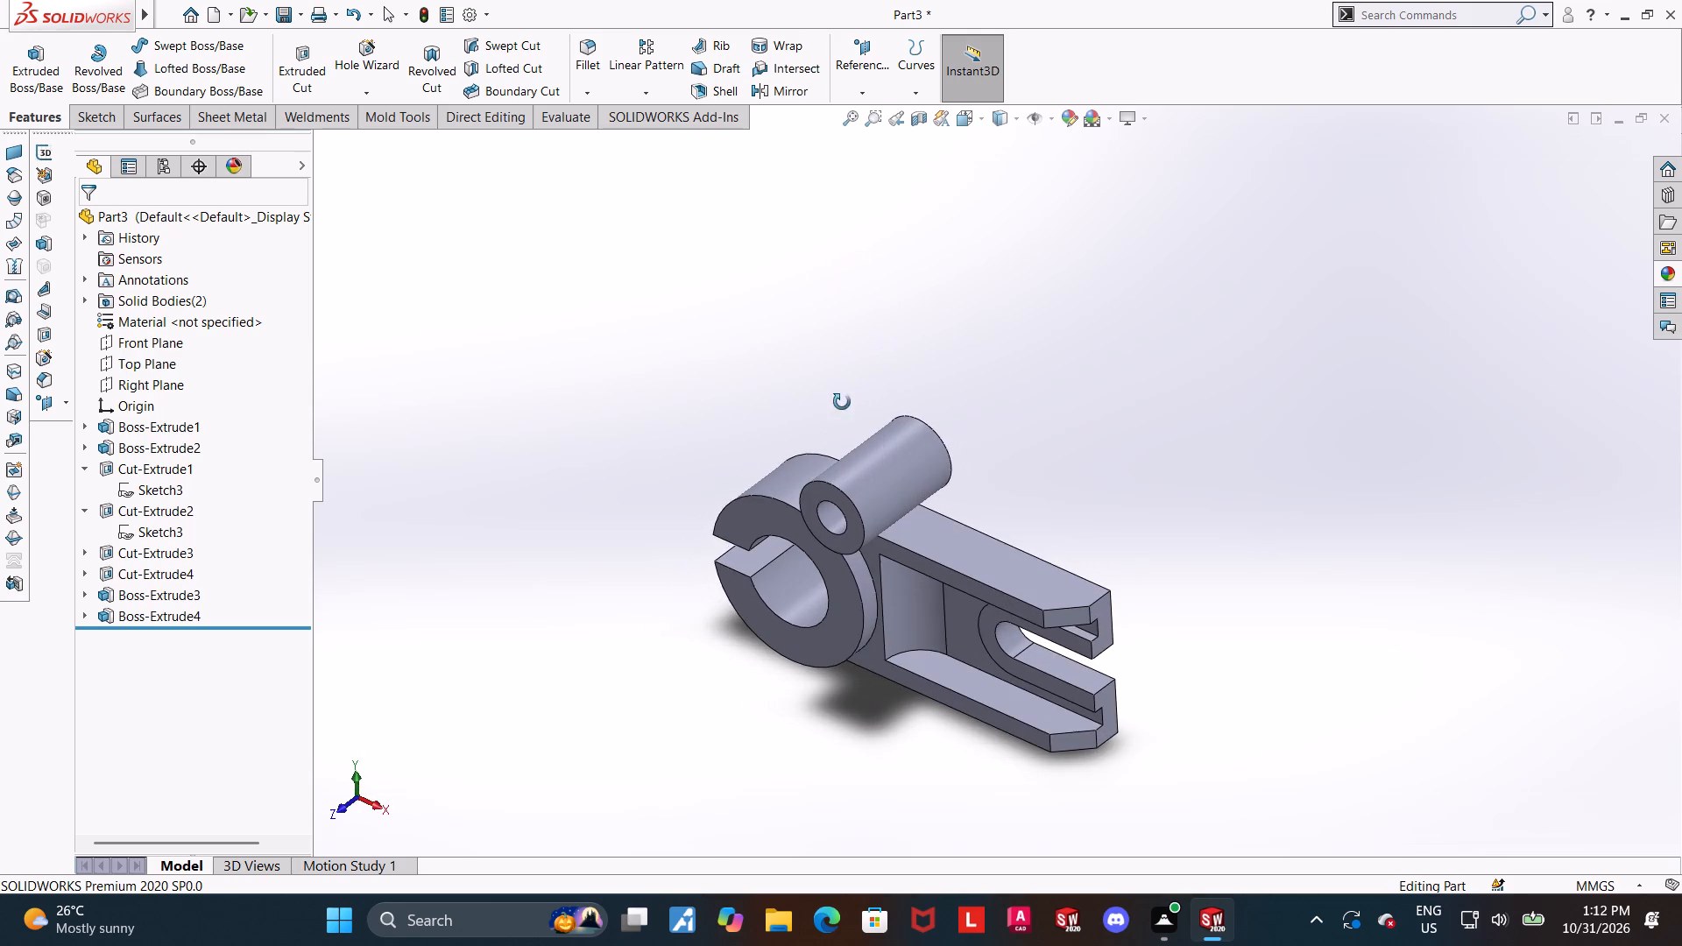
pyautogui.moveTo(842, 402); pyautogui.dragTo(840, 403, button='middle')
pyautogui.click(146, 345)
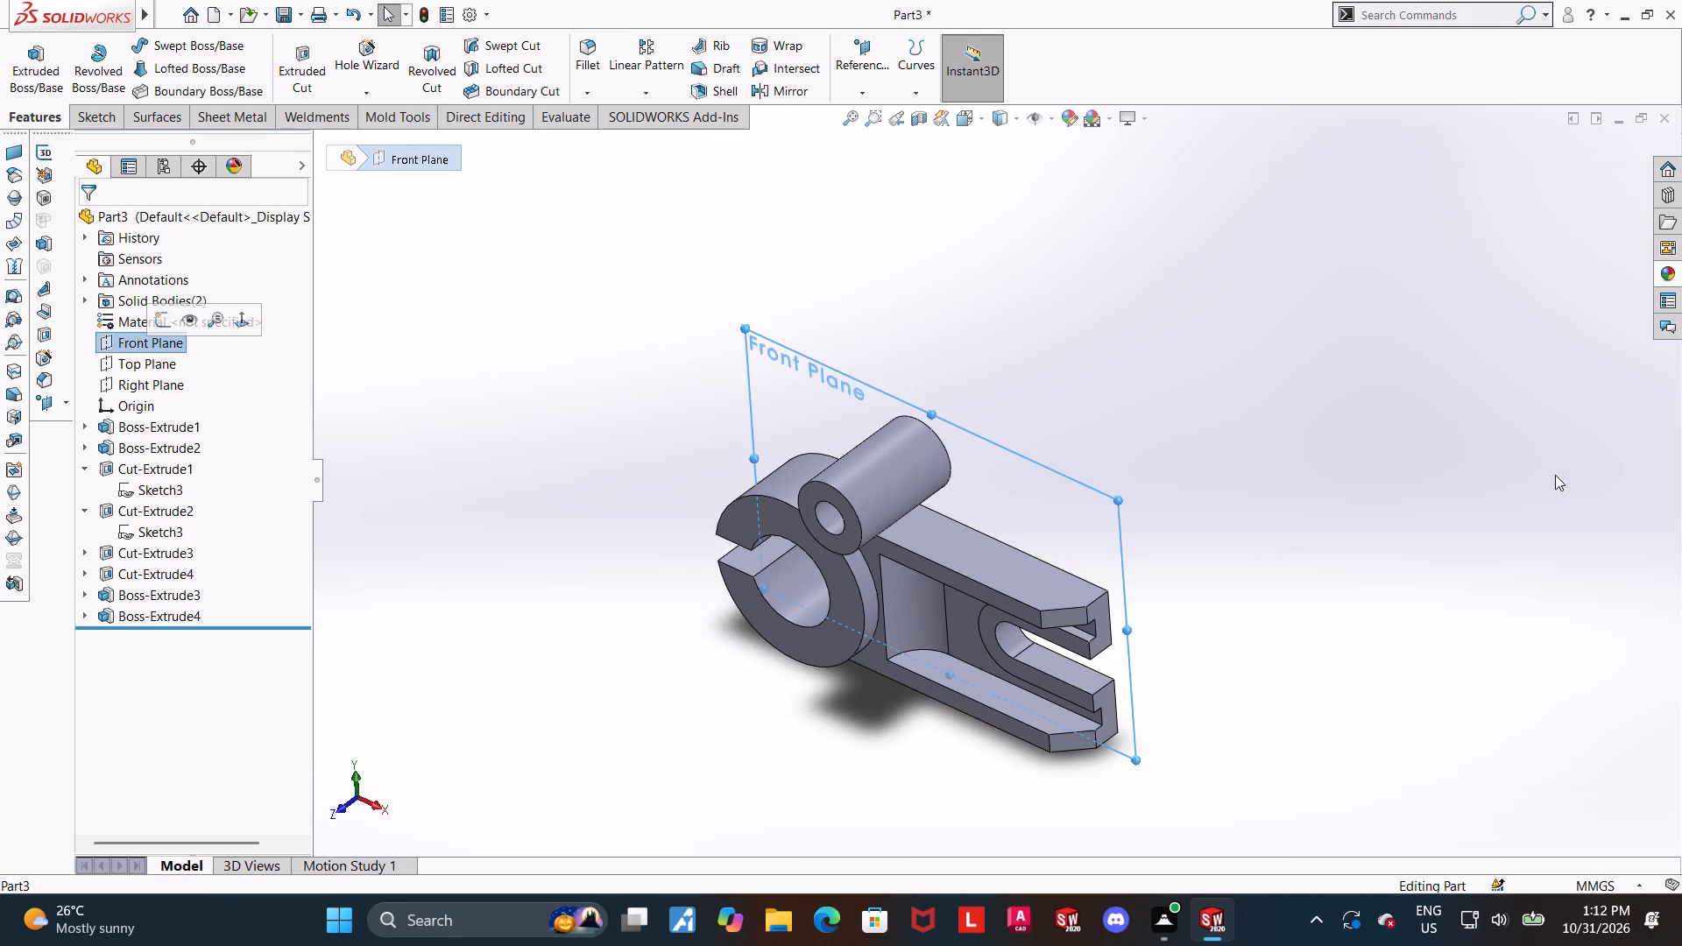
pyautogui.moveTo(1424, 446); pyautogui.dragTo(1407, 450, button='middle')
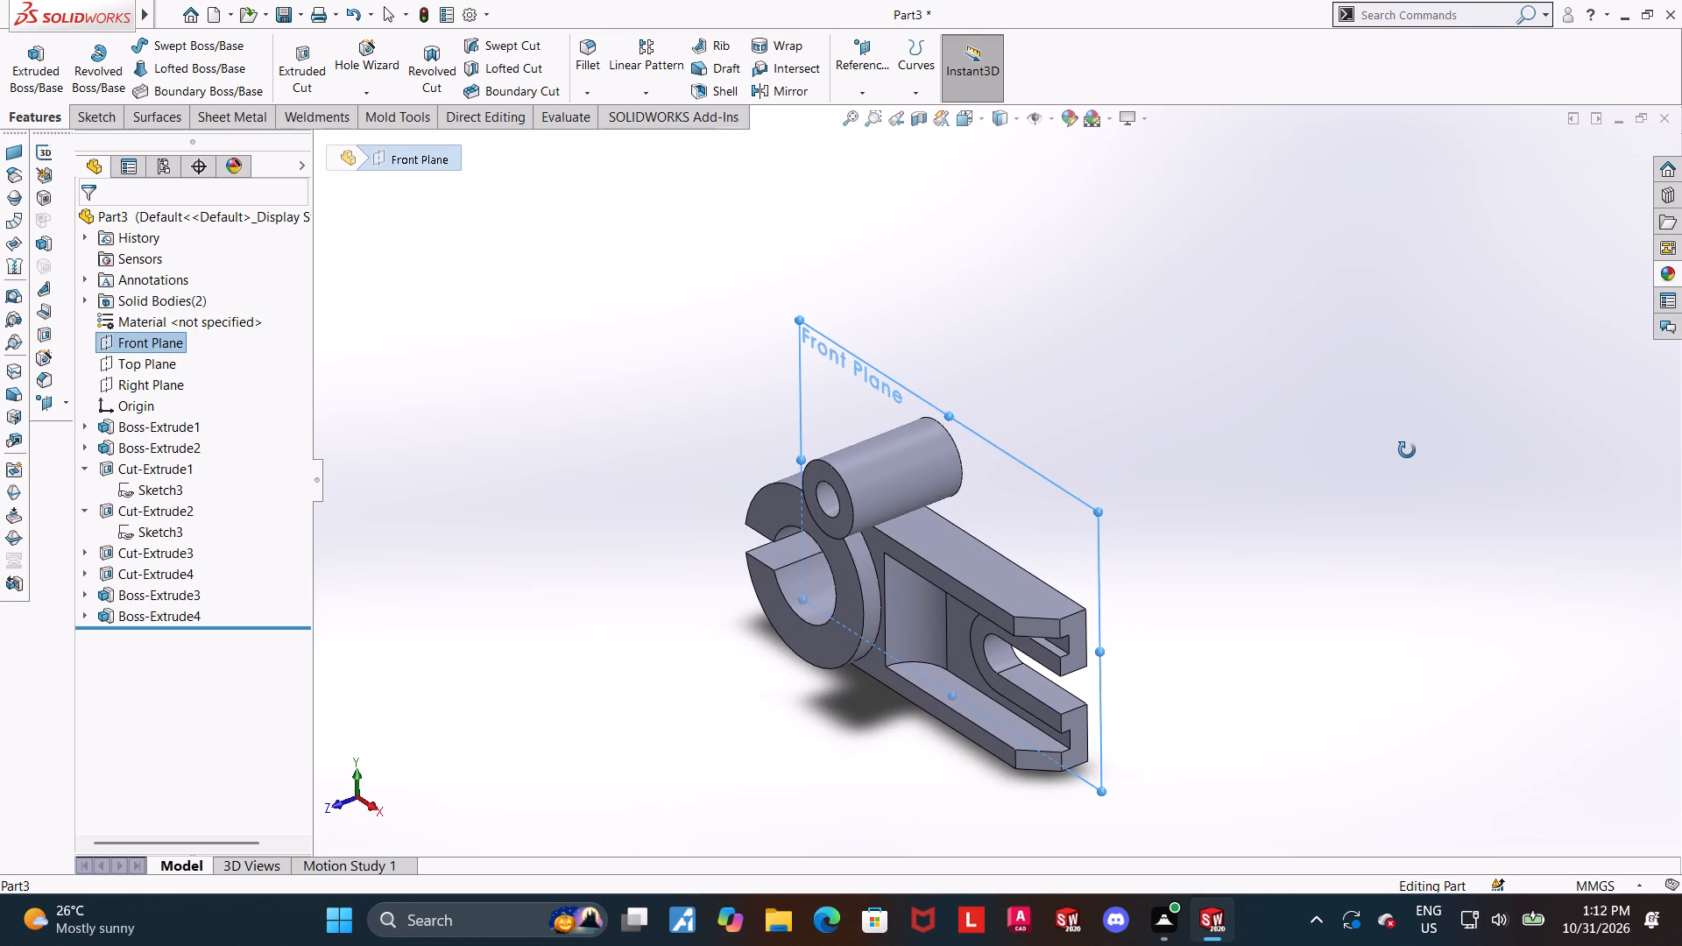
pyautogui.moveTo(1407, 450); pyautogui.dragTo(1406, 449, button='middle')
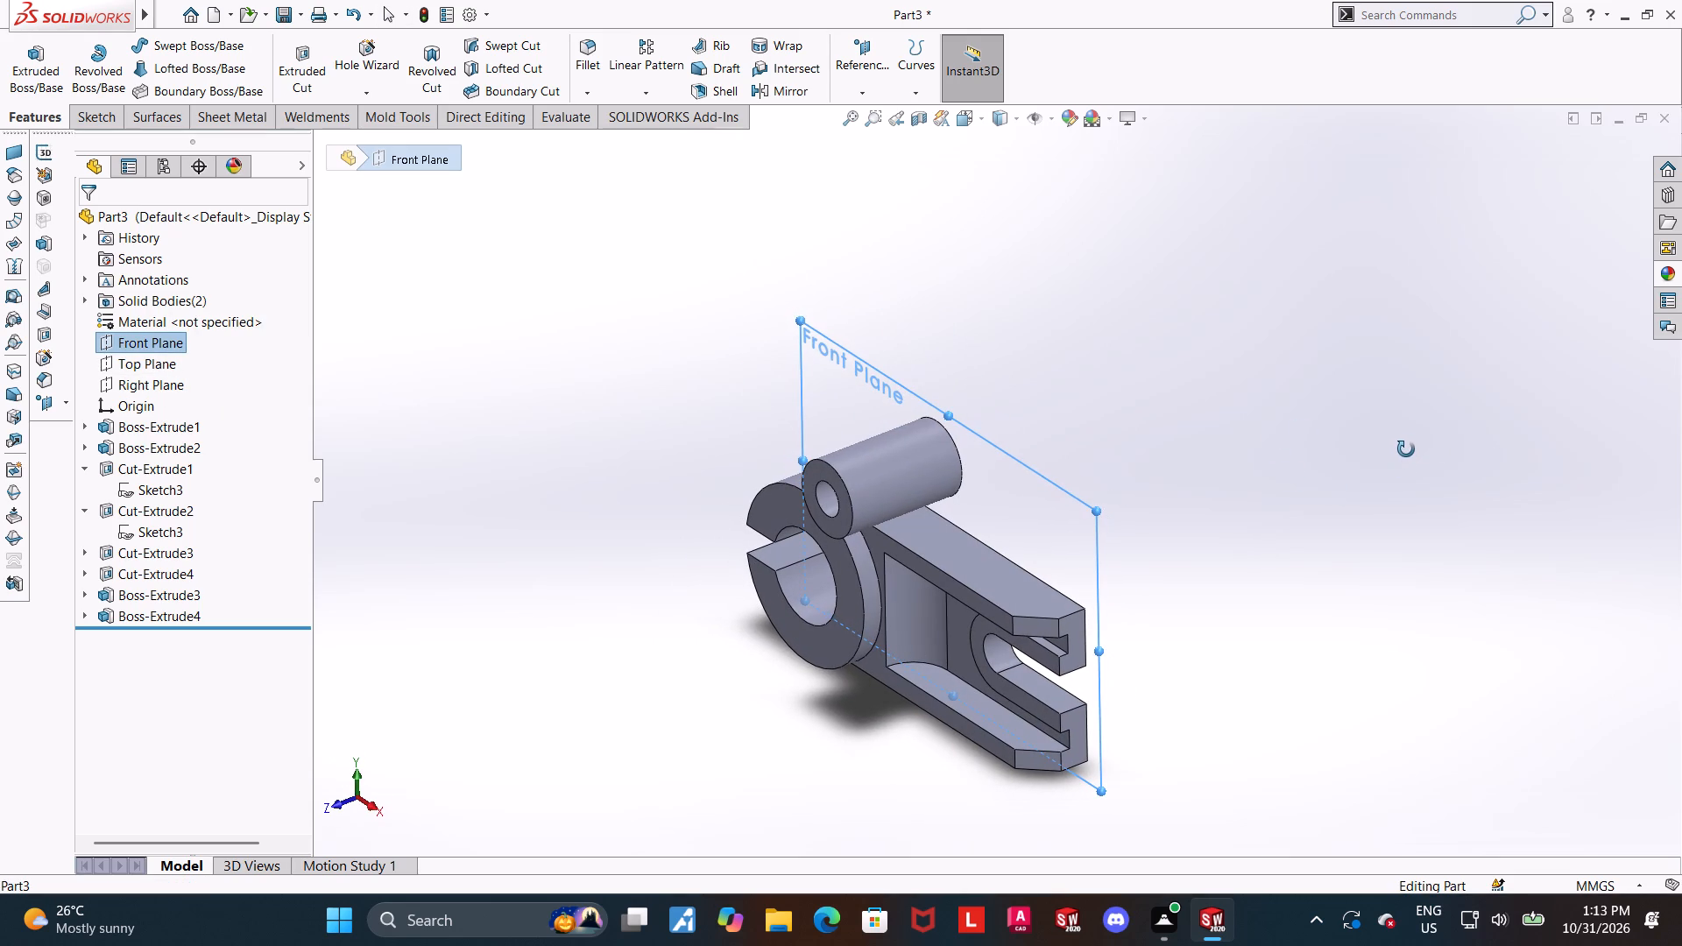
pyautogui.moveTo(1406, 449); pyautogui.dragTo(1412, 430, button='middle')
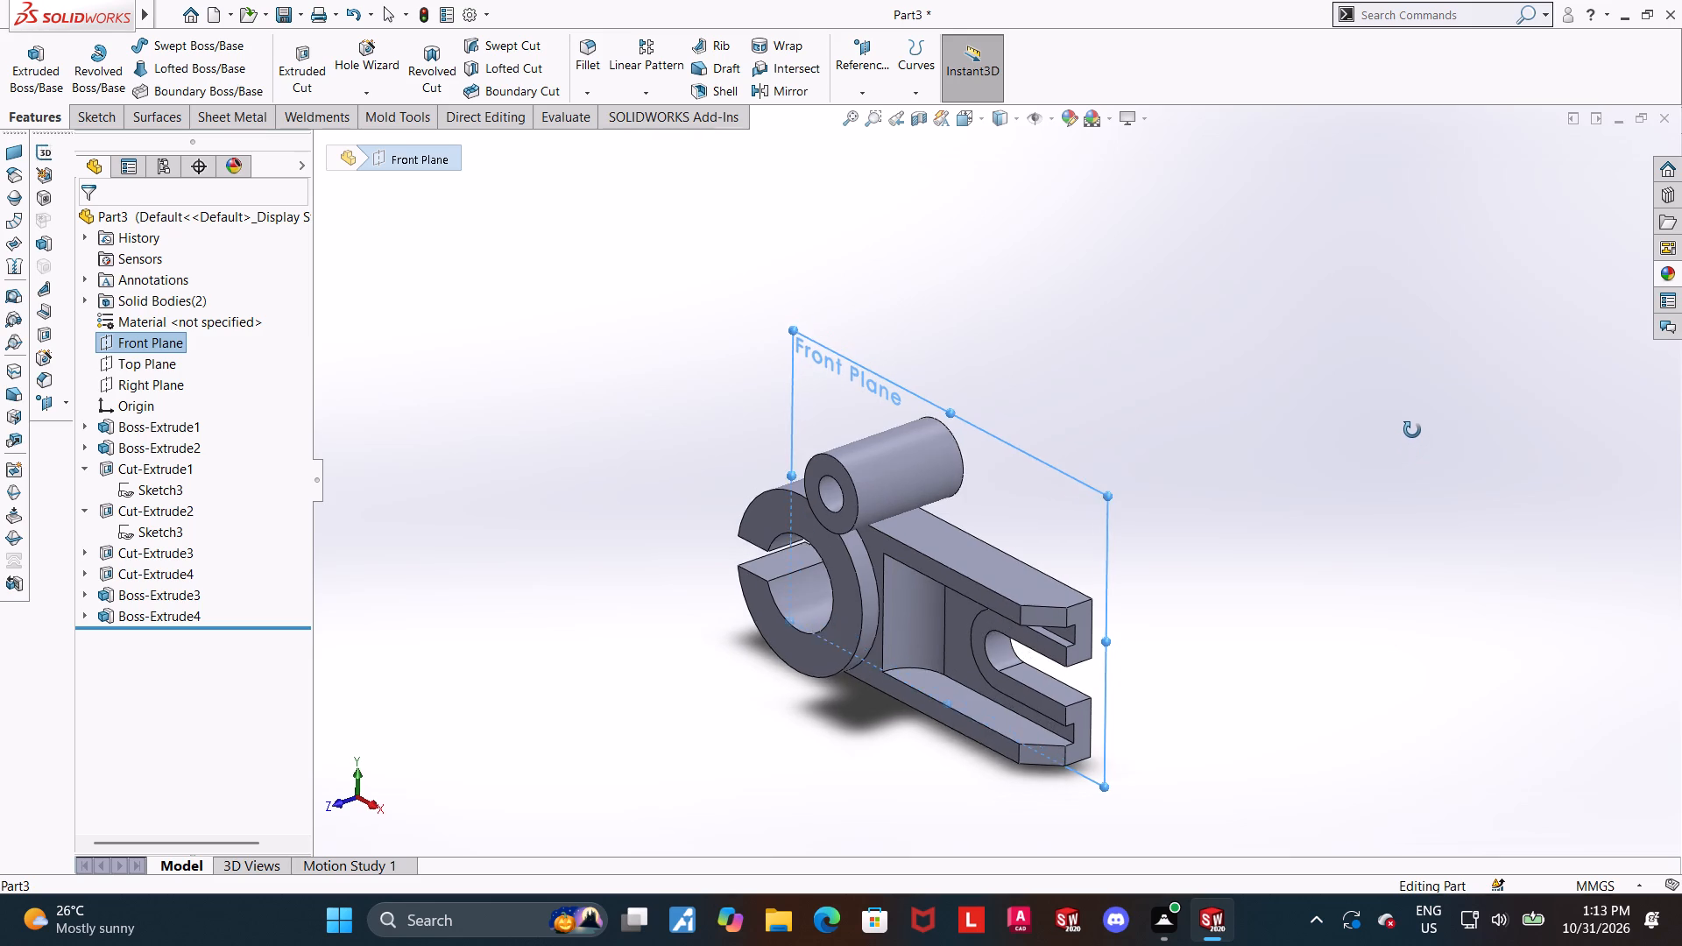
pyautogui.moveTo(1412, 430); pyautogui.dragTo(1435, 436, button='middle')
pyautogui.scroll(-2, 1296, 410)
pyautogui.moveTo(1210, 481); pyautogui.dragTo(1181, 463, button='middle')
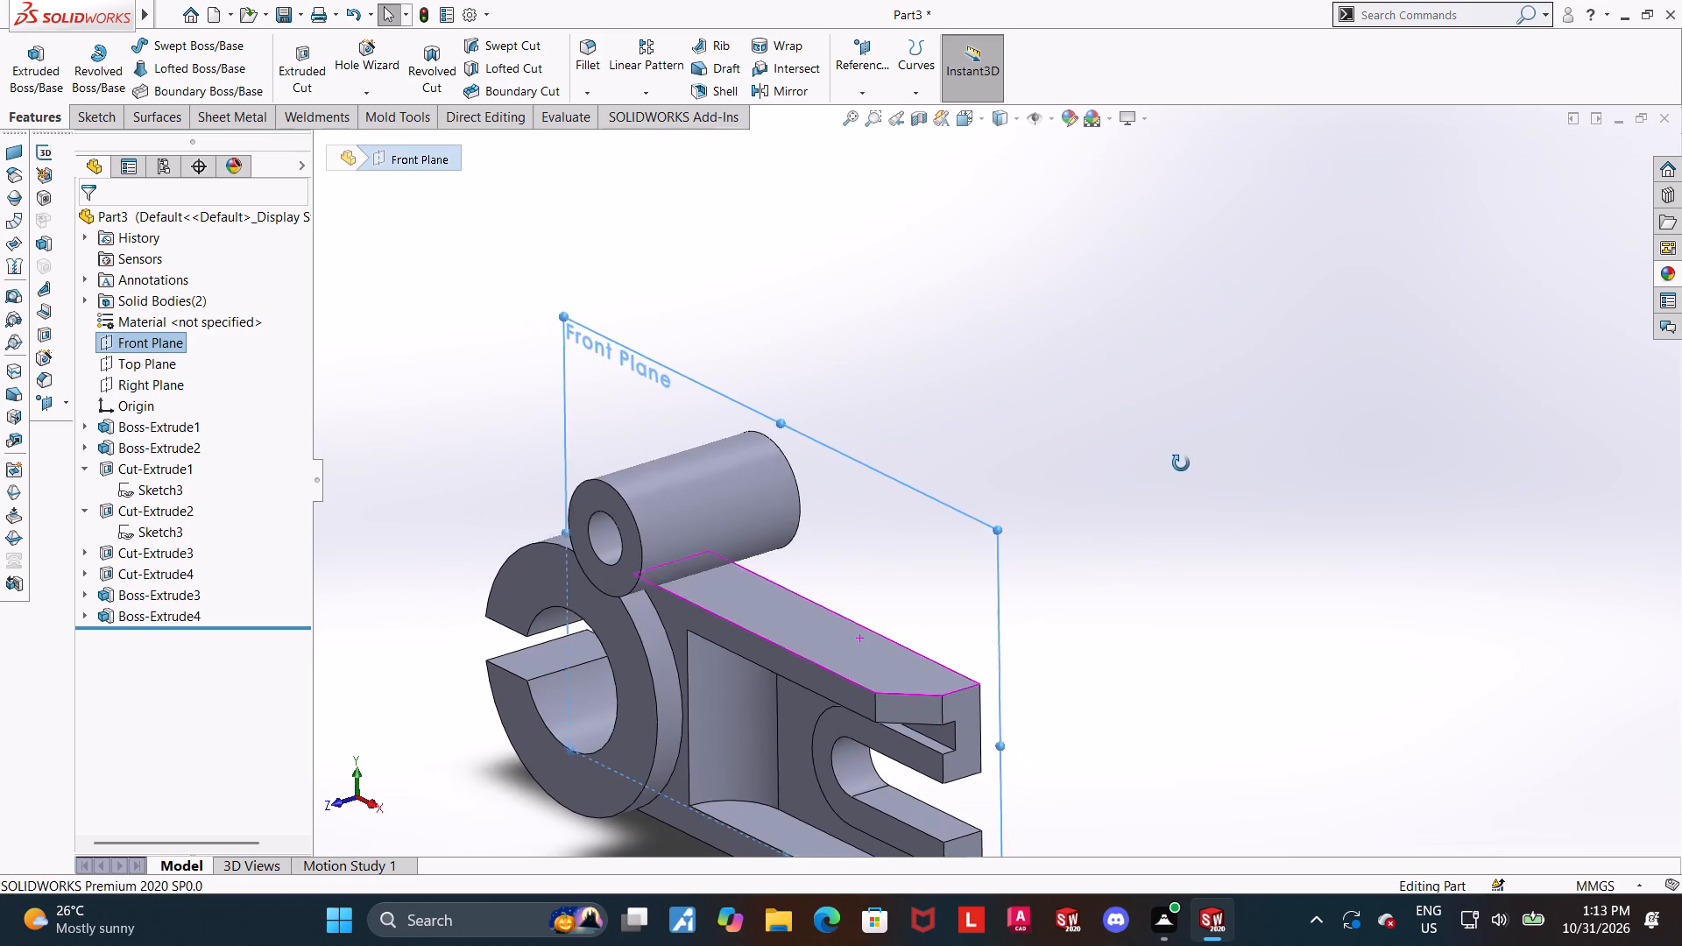
pyautogui.moveTo(1181, 463); pyautogui.dragTo(1180, 461, button='middle')
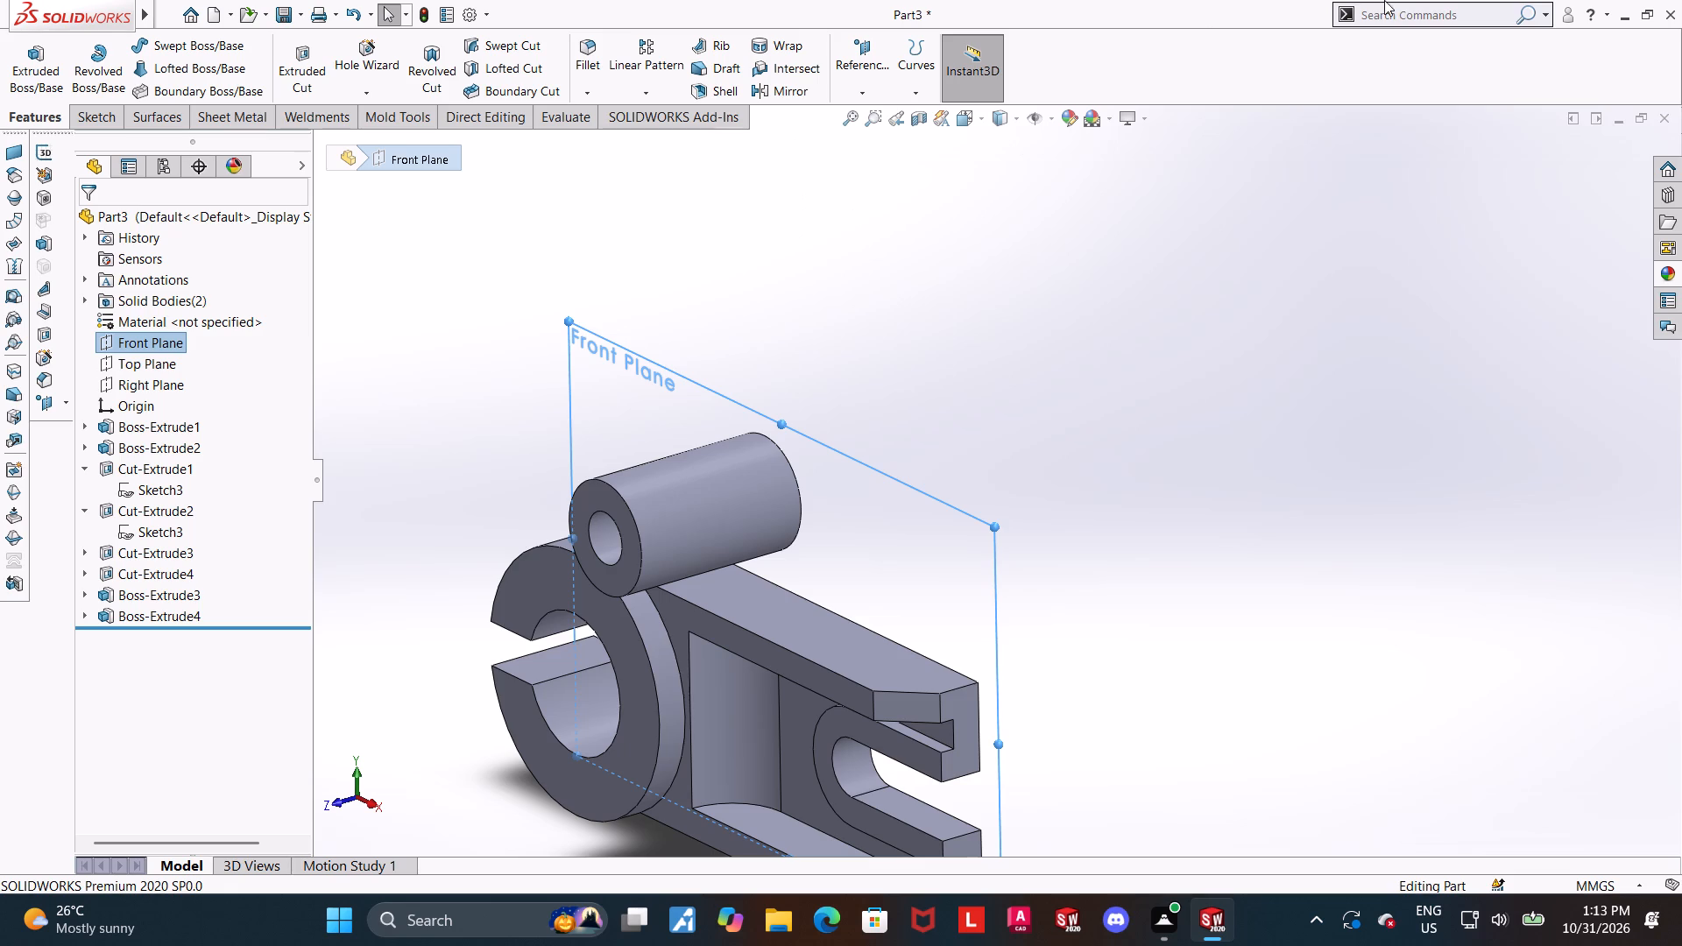
pyautogui.click(860, 85)
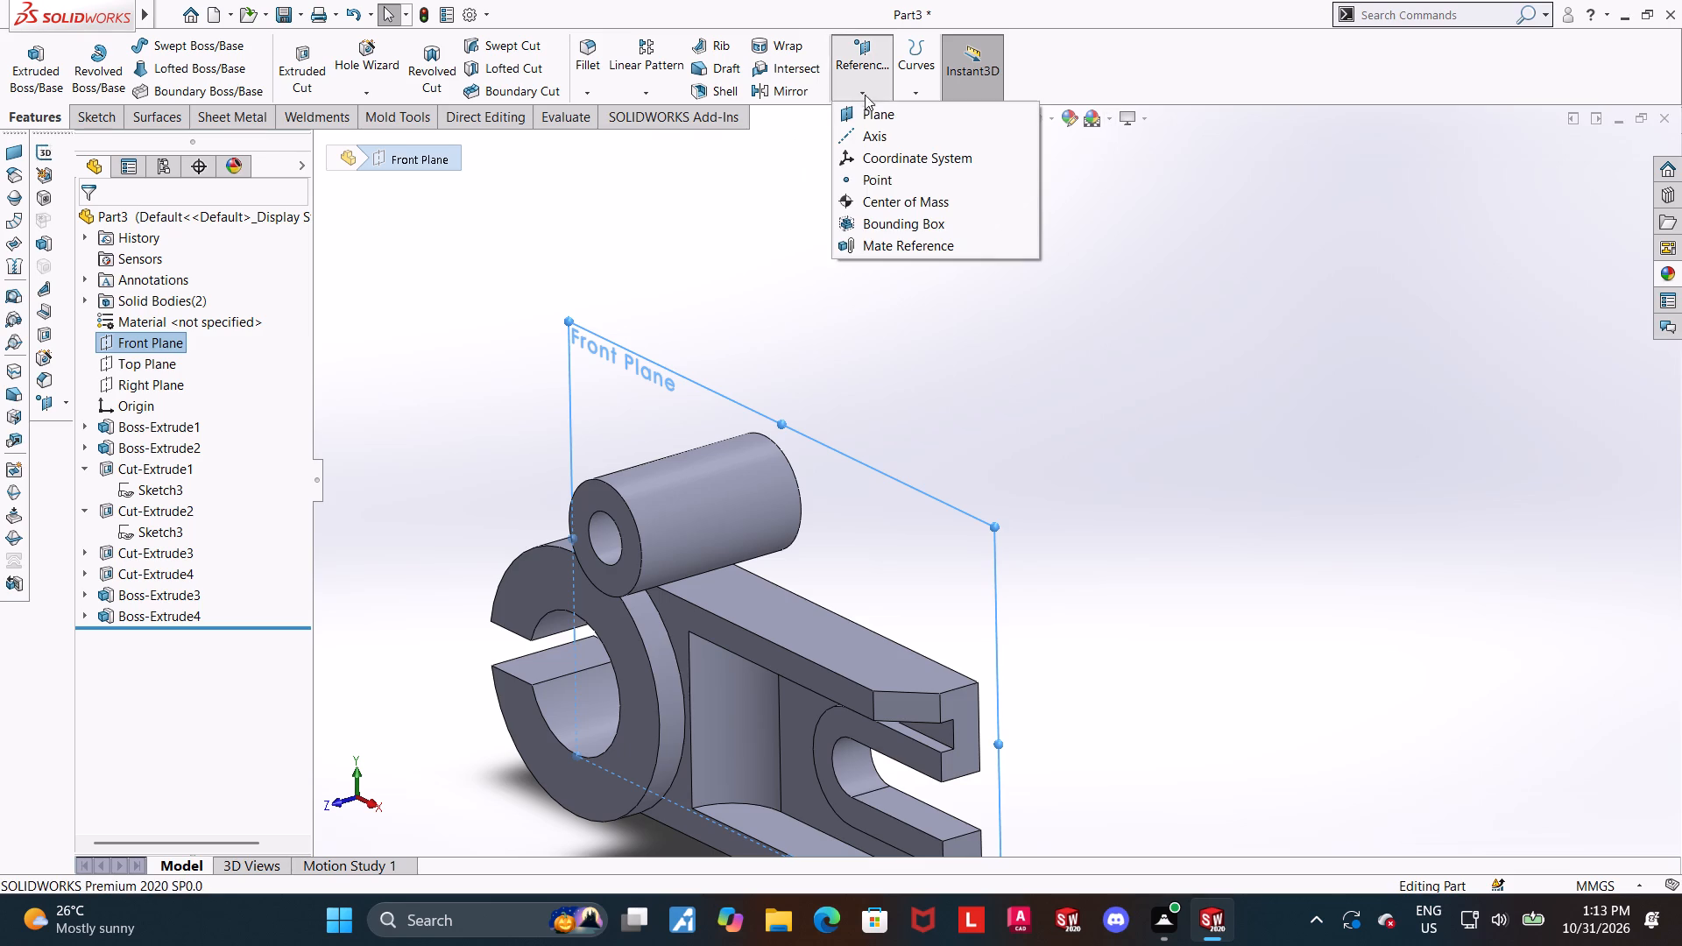
pyautogui.click(867, 107)
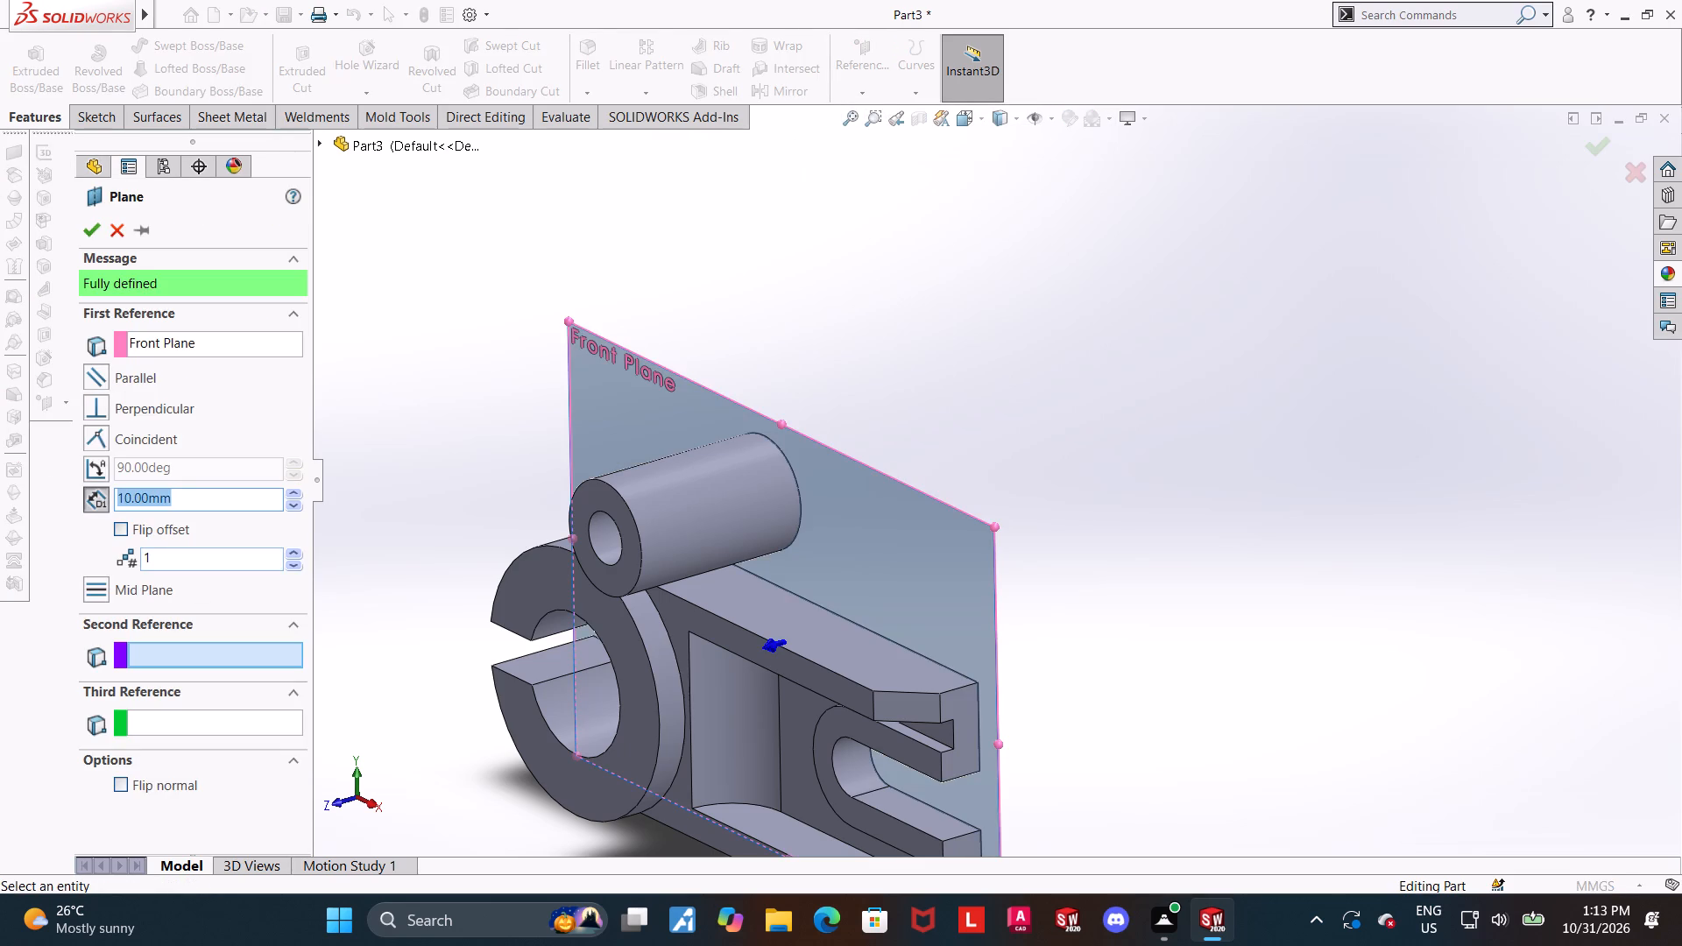
pyautogui.write('250')
pyautogui.press('Return')
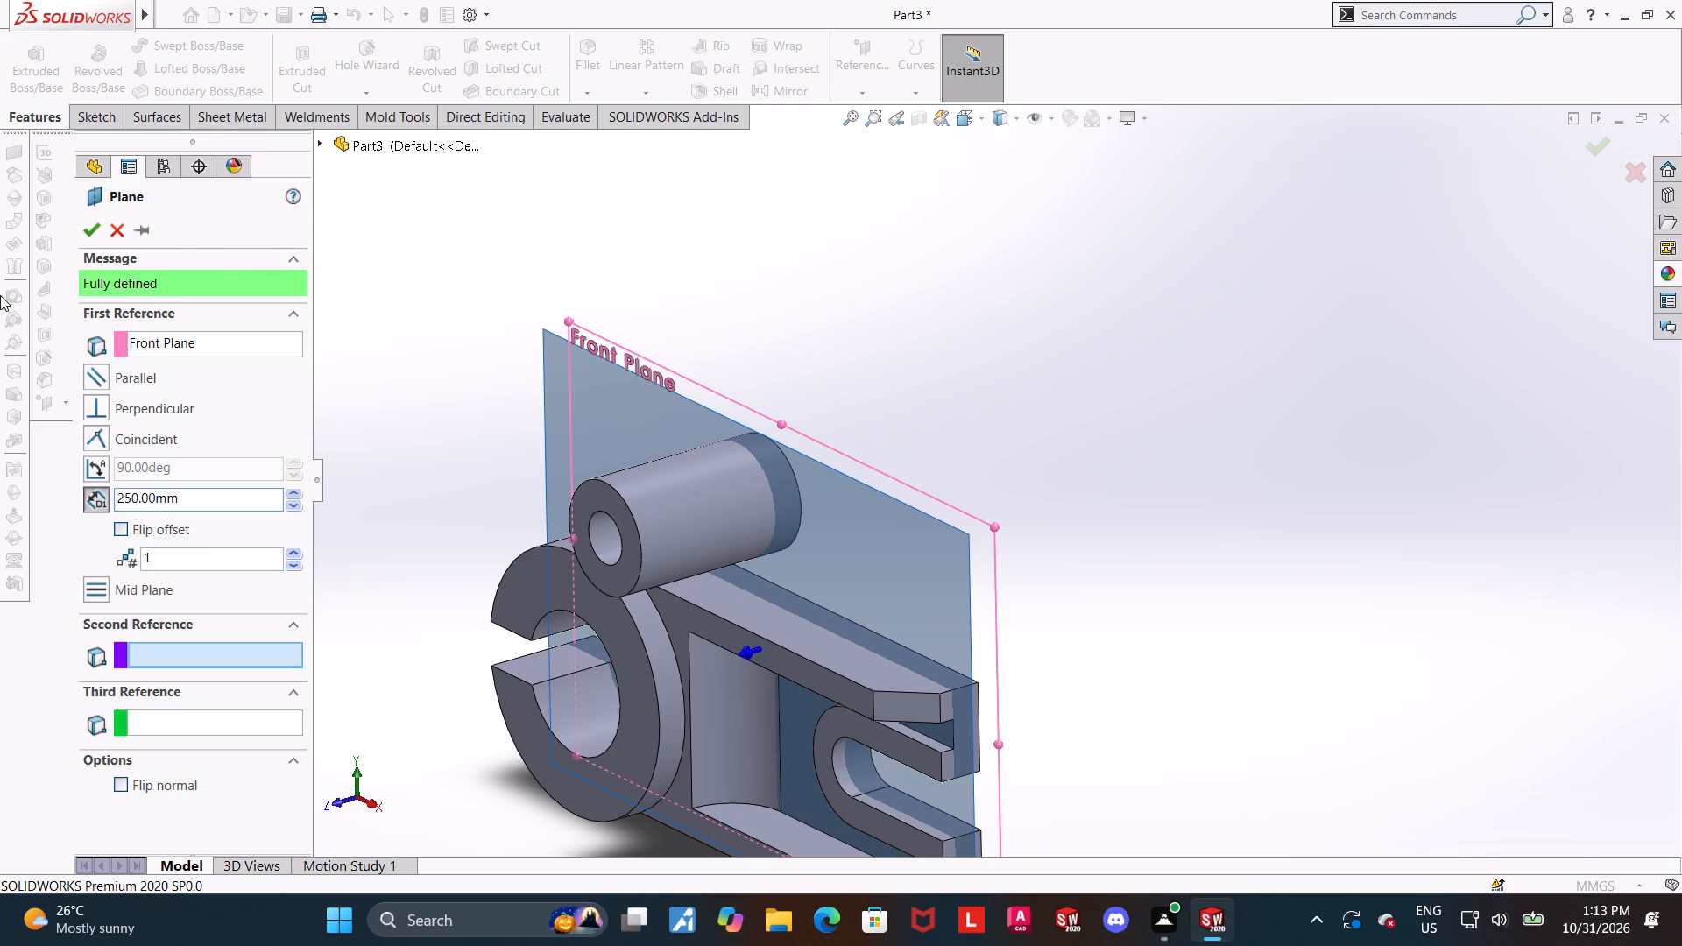
# Change the reference plane's offset from the Front Plane to half of 250 mm, 125 mm, and accept the plane.
pyautogui.click(193, 505)
pyautogui.press('/')
pyautogui.press('2')
pyautogui.press('Return')
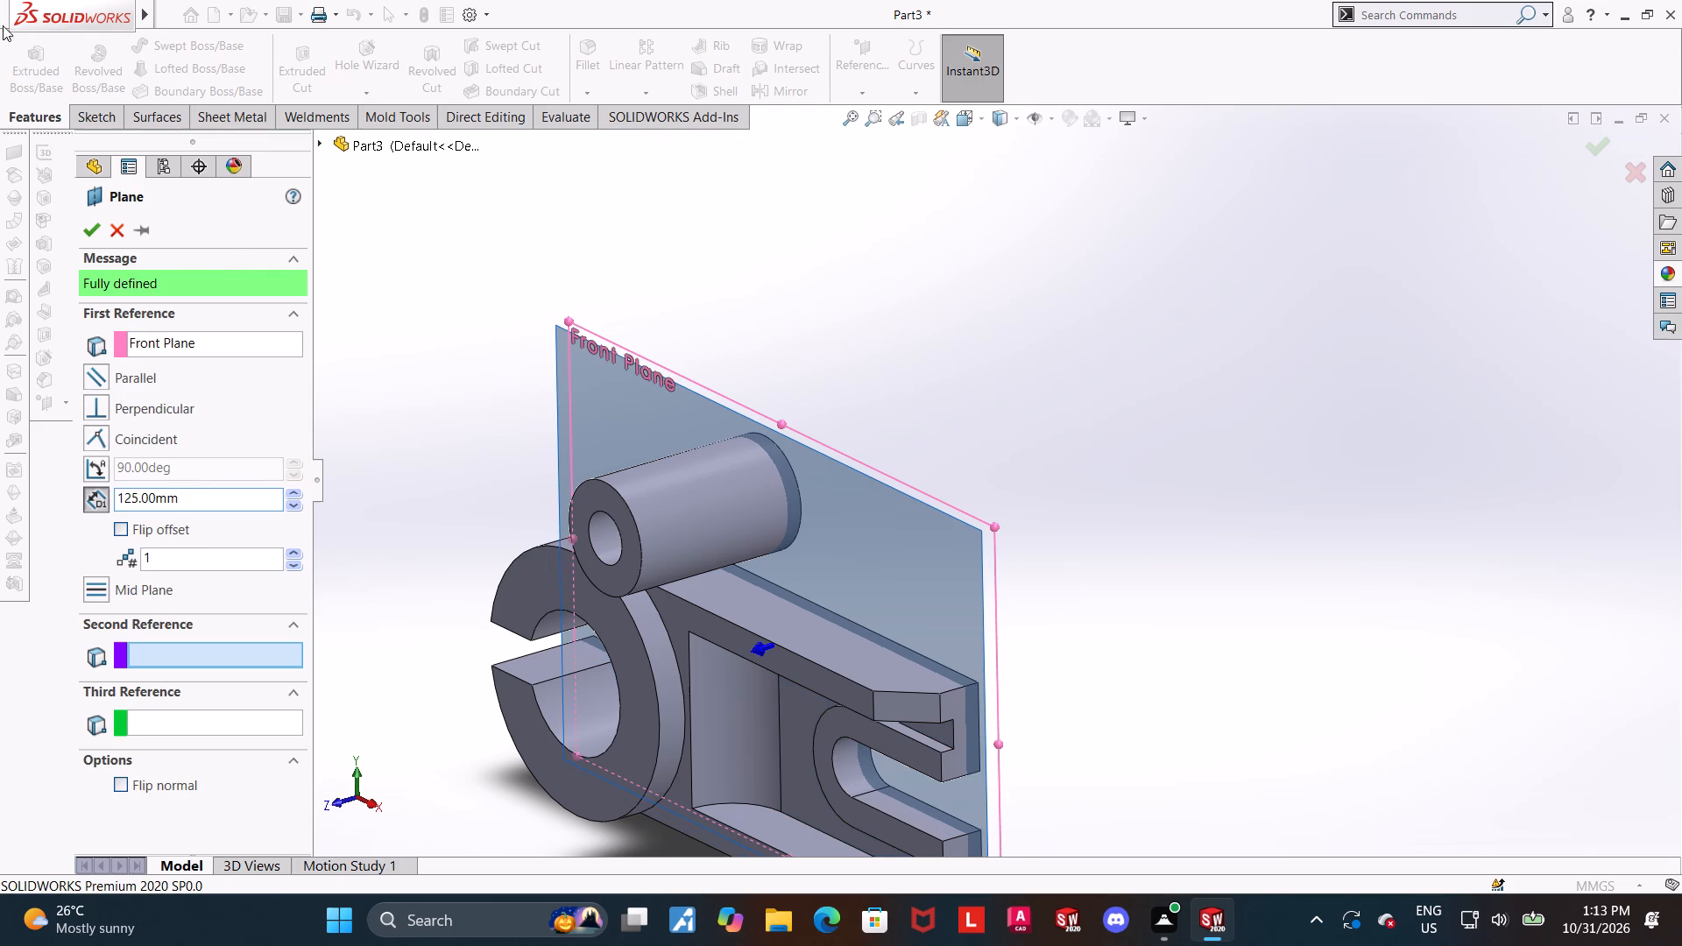
pyautogui.click(88, 235)
pyautogui.click(1058, 322)
# Open a new sketch on the offset reference plane and view it normal to the screen.
pyautogui.scroll(1, 1051, 434)
pyautogui.moveTo(1050, 434); pyautogui.dragTo(1088, 353, button='middle')
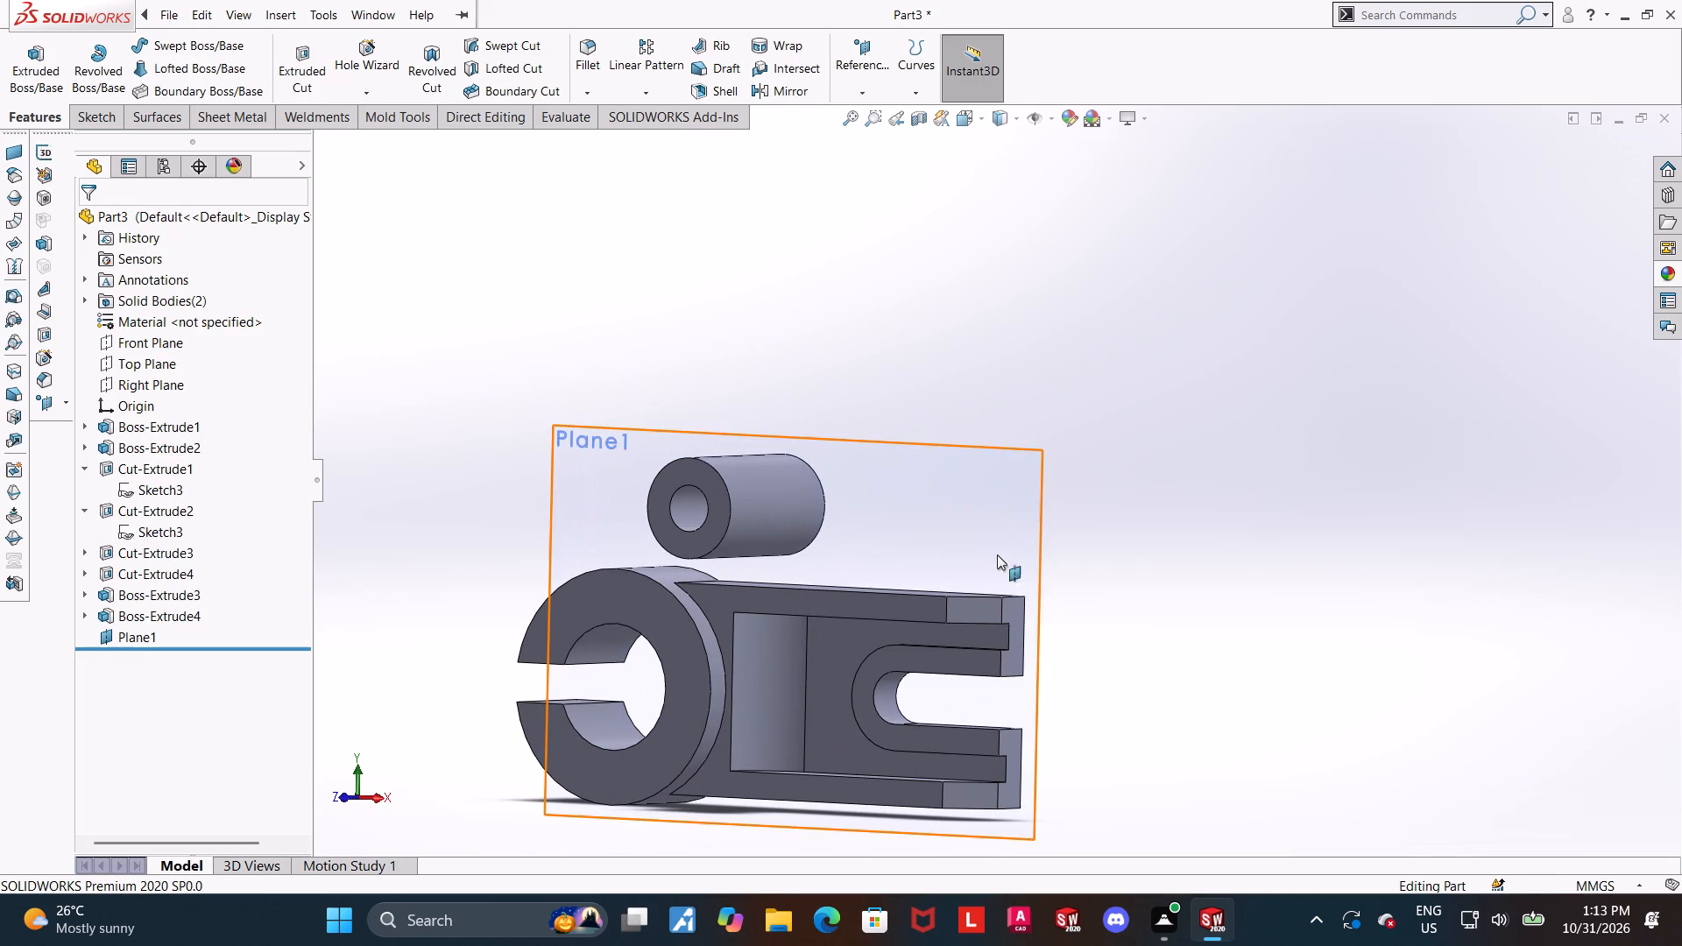
pyautogui.click(961, 535)
pyautogui.click(1037, 484)
pyautogui.click(164, 666)
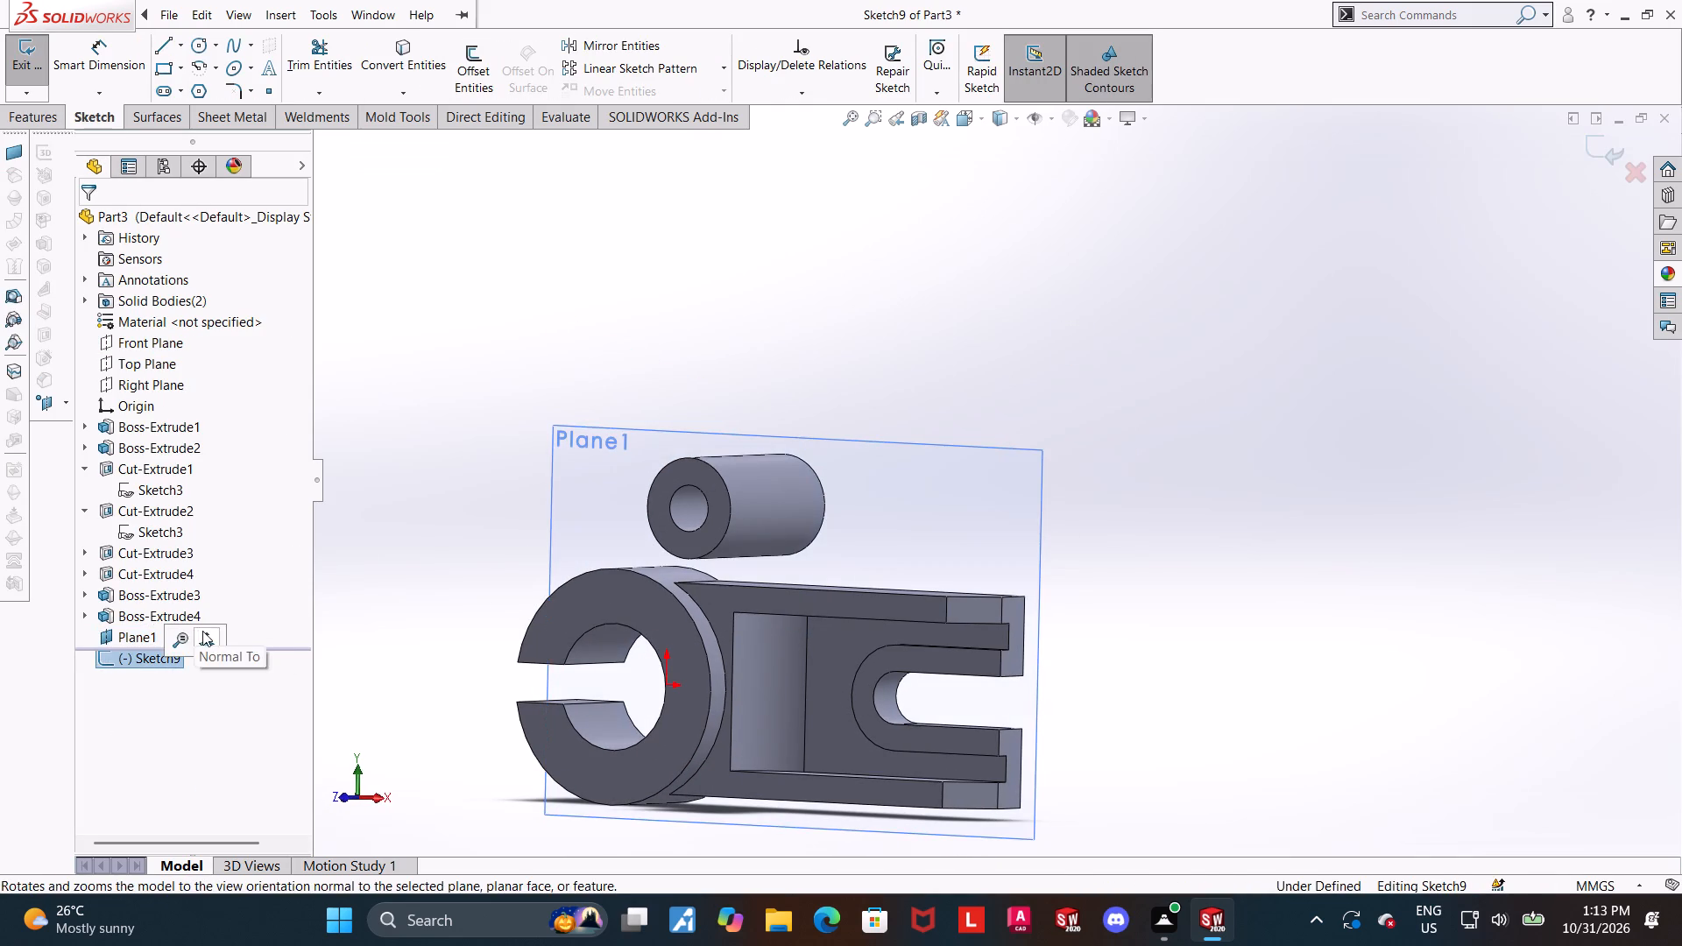
pyautogui.click(202, 631)
pyautogui.scroll(2, 1432, 352)
pyautogui.scroll(-2, 1311, 320)
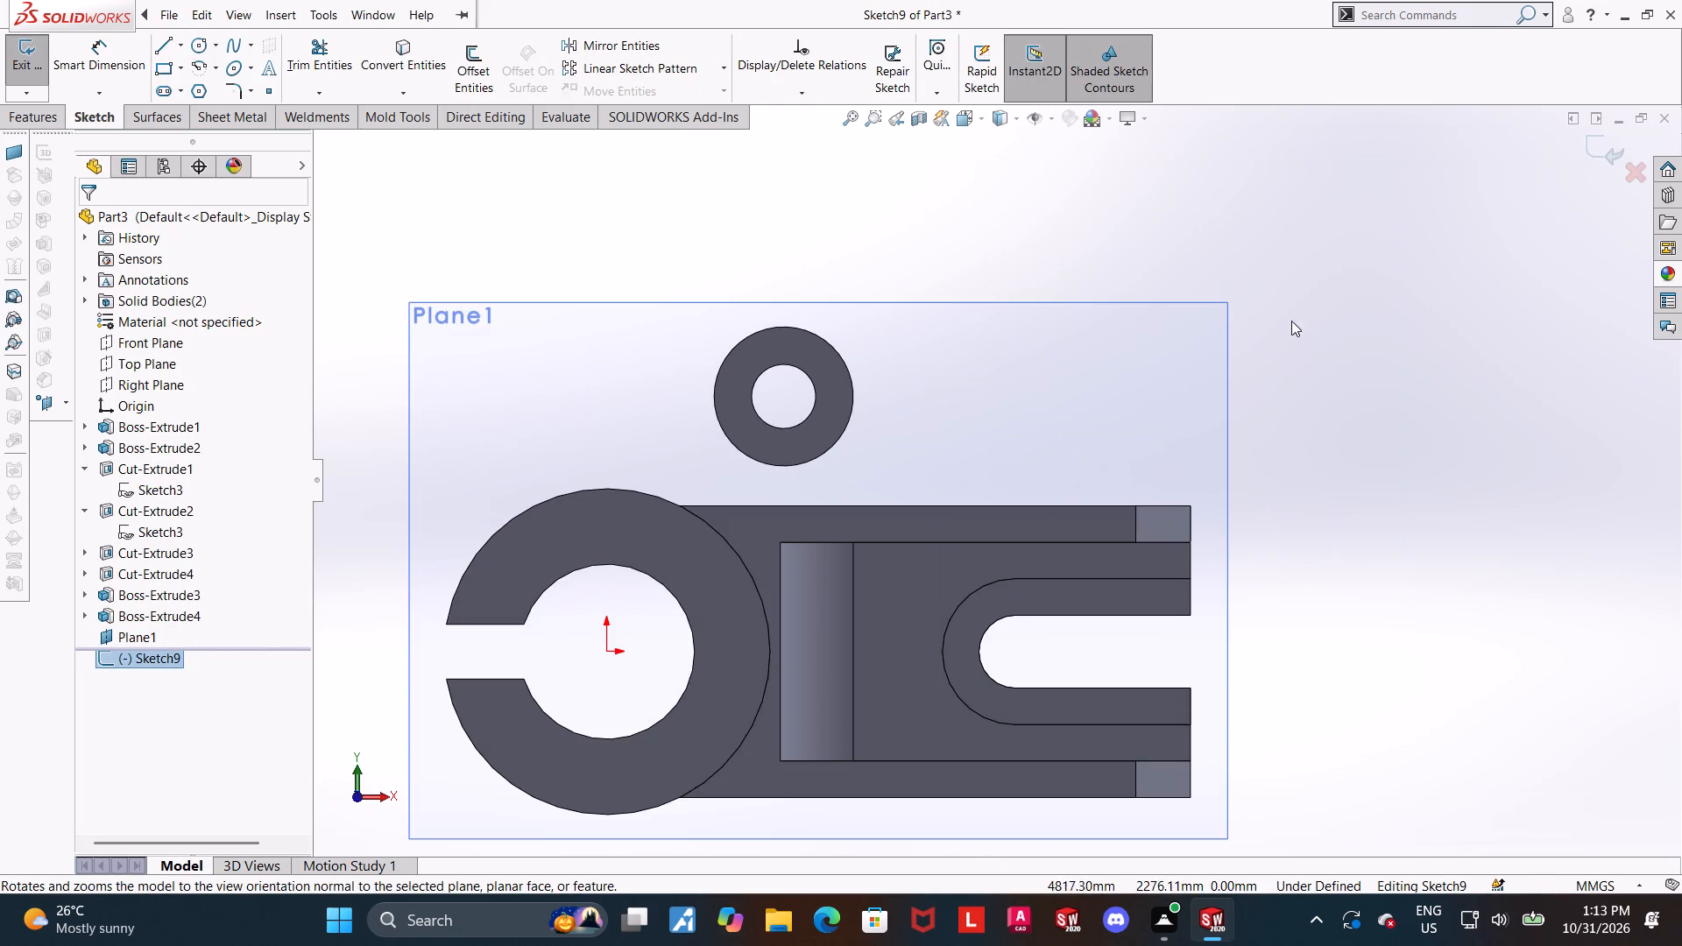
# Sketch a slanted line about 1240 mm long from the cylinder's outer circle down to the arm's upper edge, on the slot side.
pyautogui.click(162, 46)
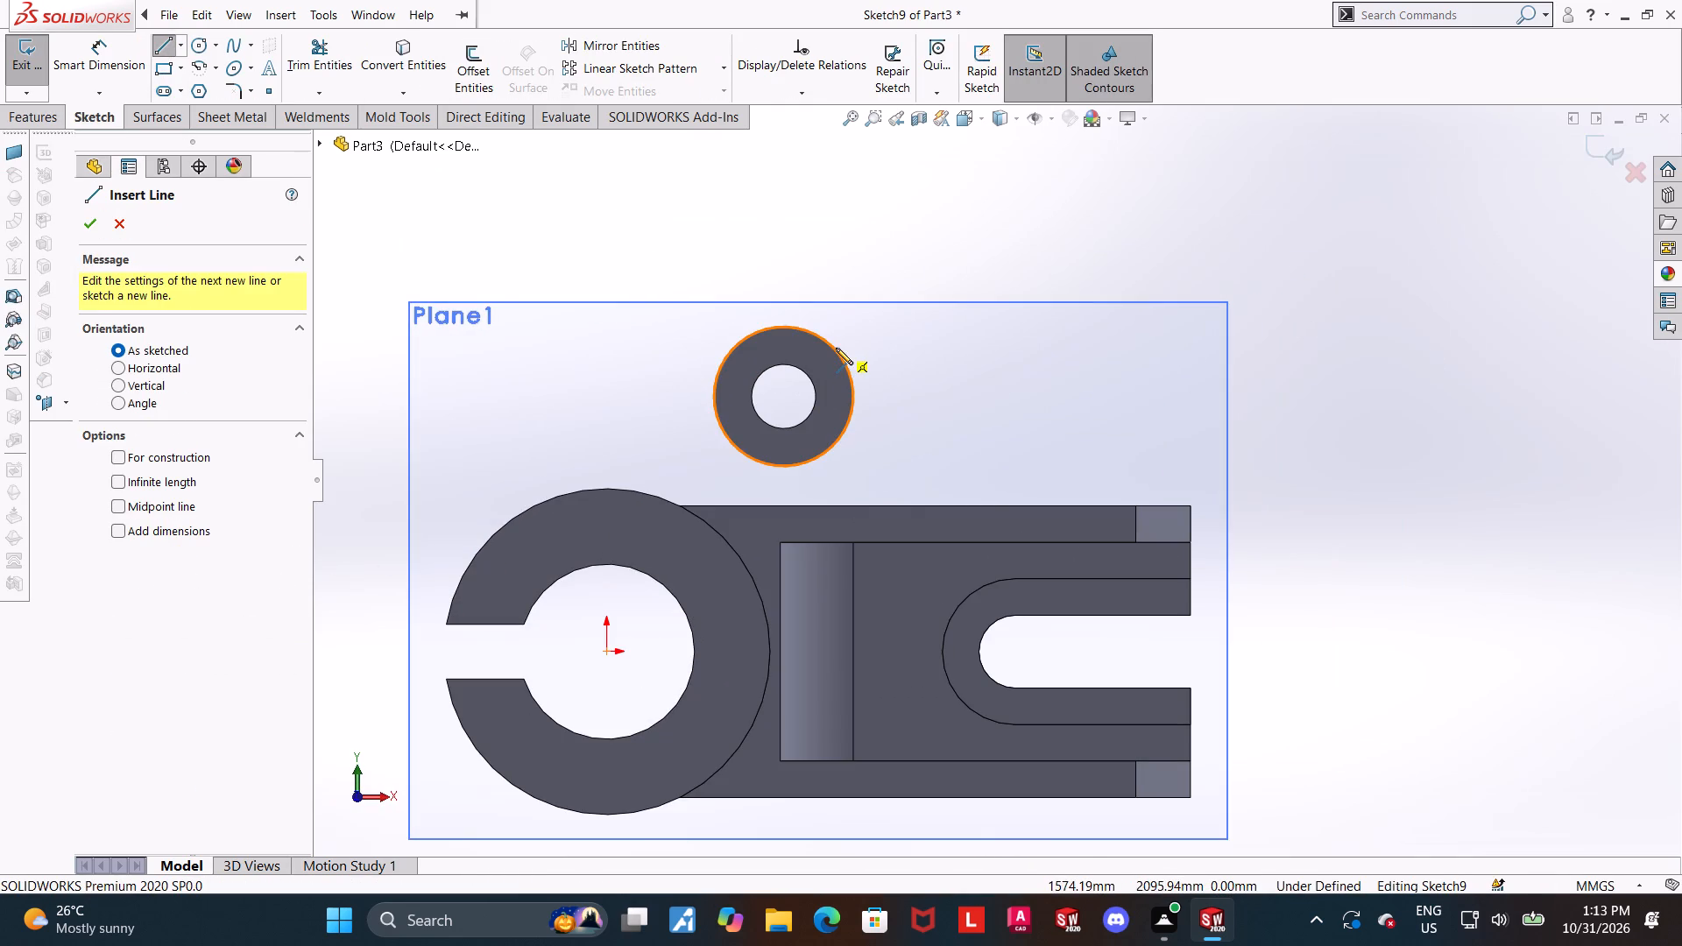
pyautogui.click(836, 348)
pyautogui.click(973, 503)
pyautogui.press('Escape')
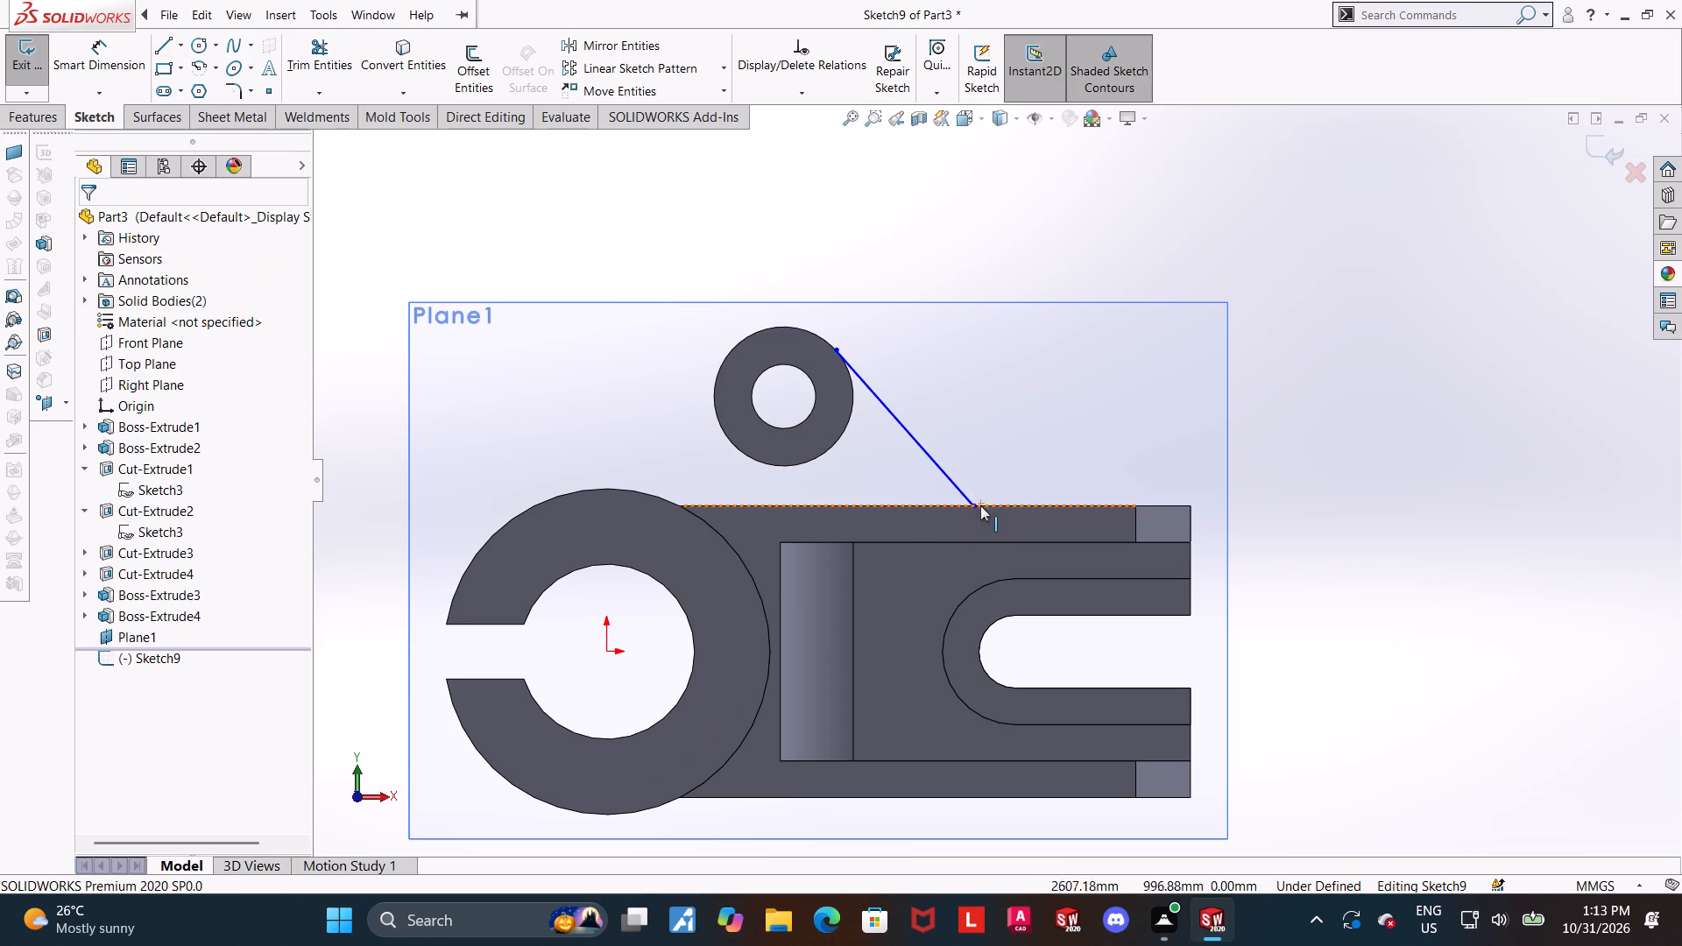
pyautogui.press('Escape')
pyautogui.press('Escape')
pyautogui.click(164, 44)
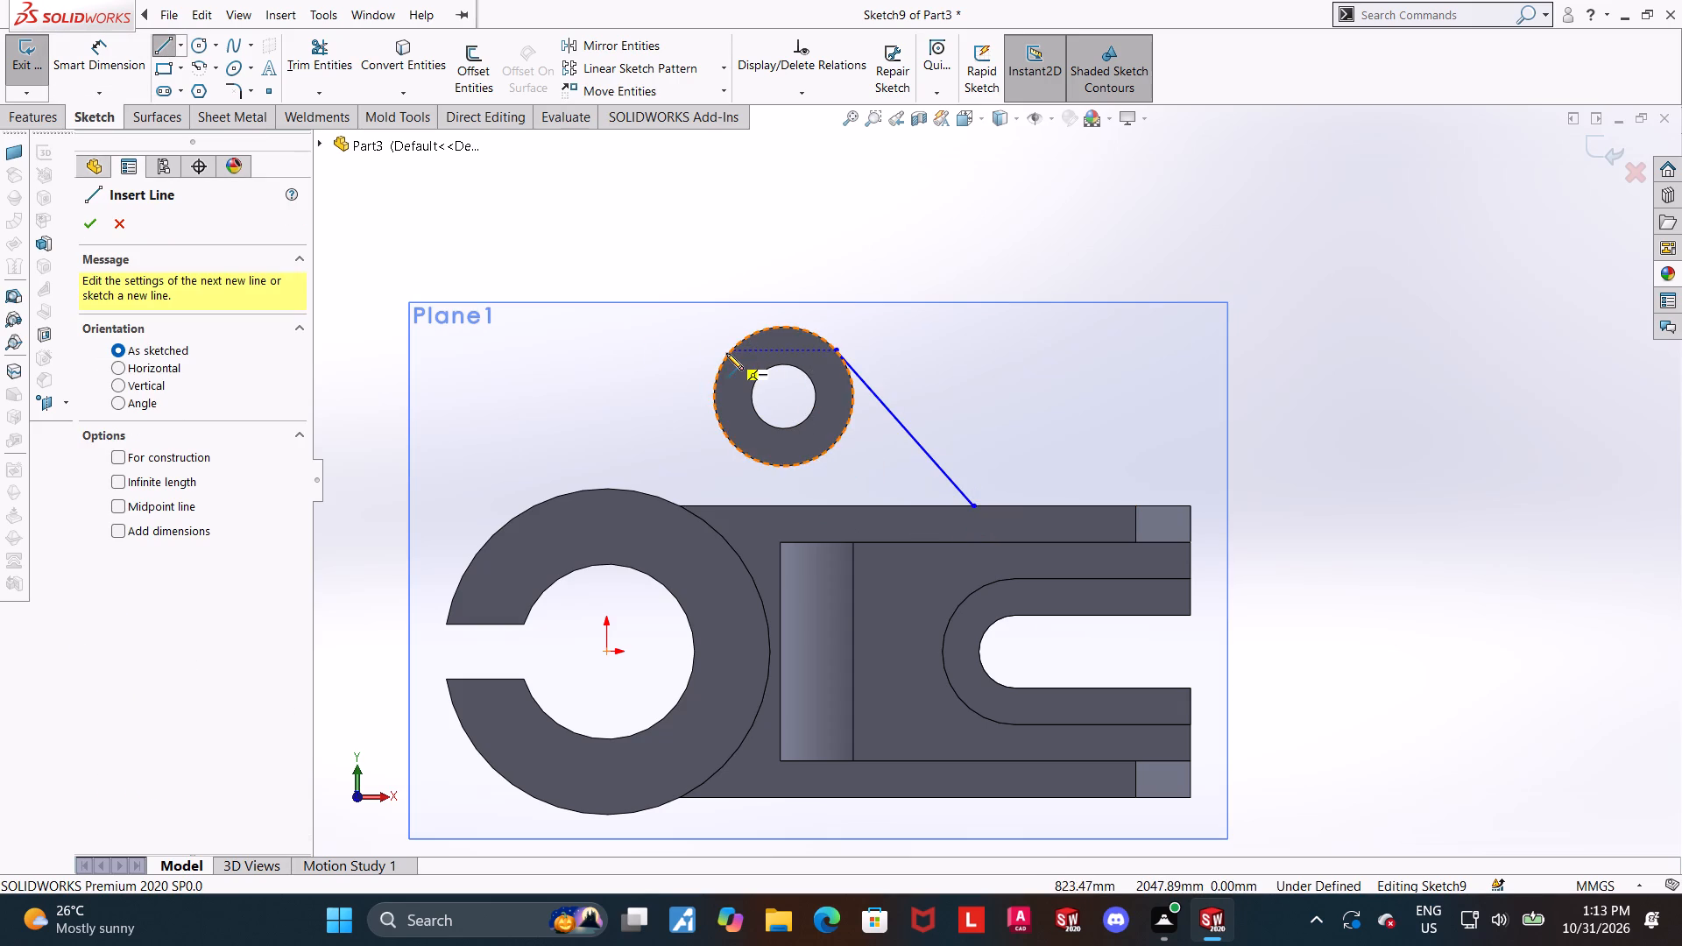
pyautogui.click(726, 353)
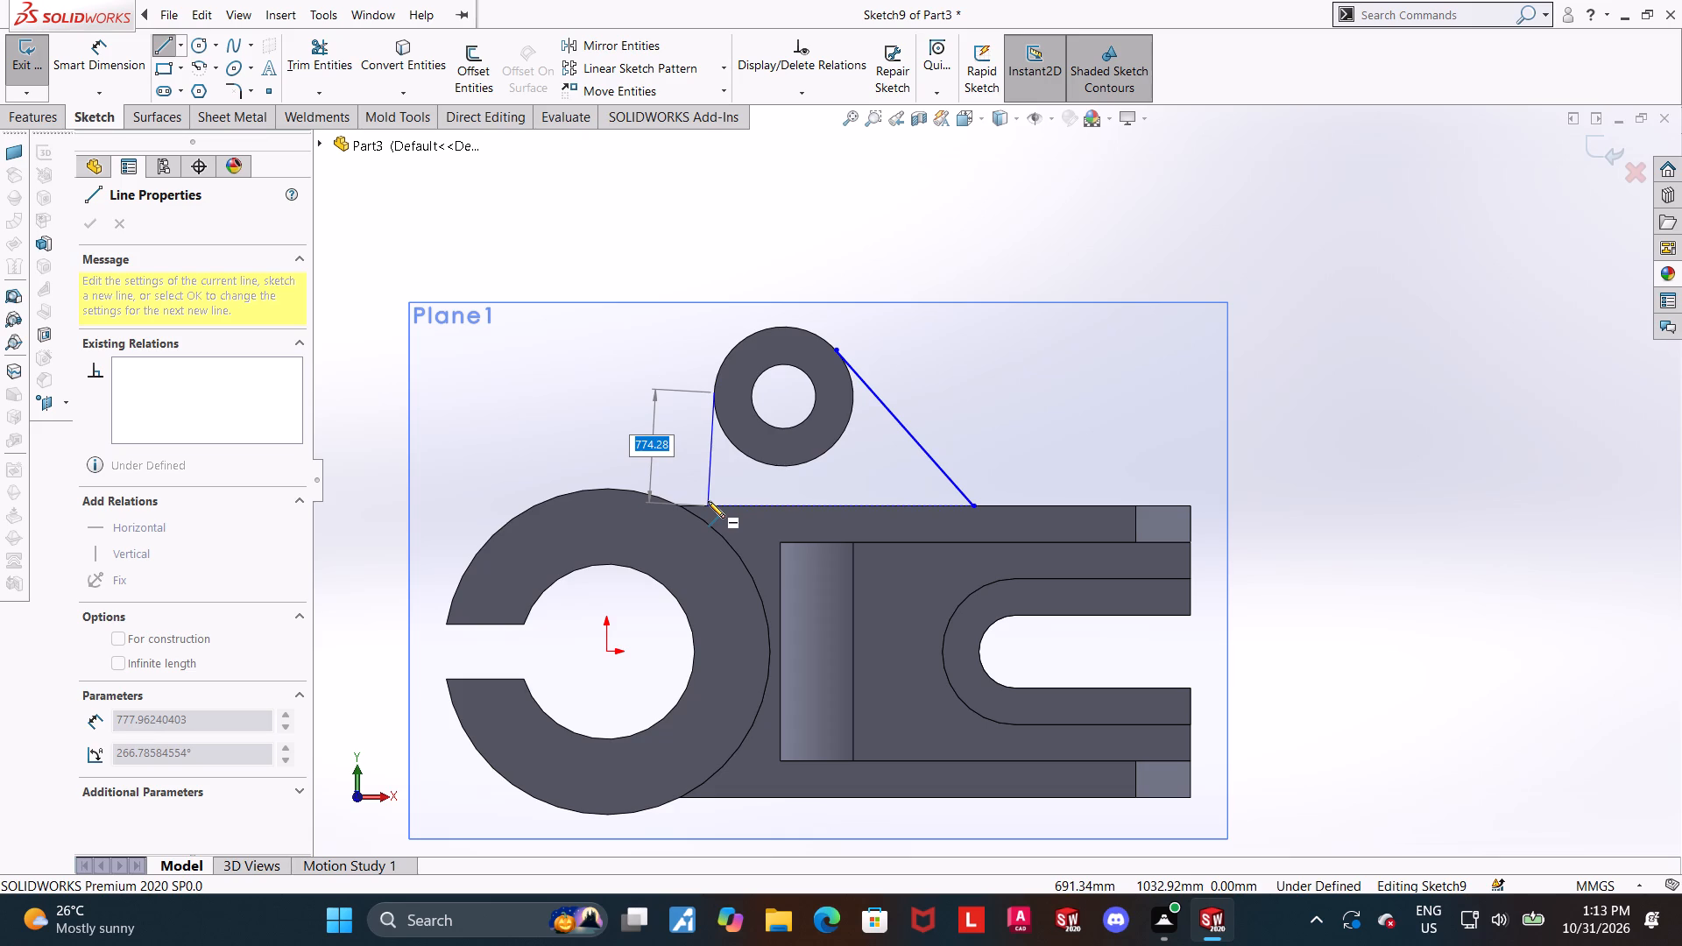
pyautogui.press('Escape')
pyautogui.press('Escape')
# Leave the current sketch, reopen the cylinder's circle sketch and delete the outer circle's tangent relation to the pocket's vertical edge.
pyautogui.click(1616, 146)
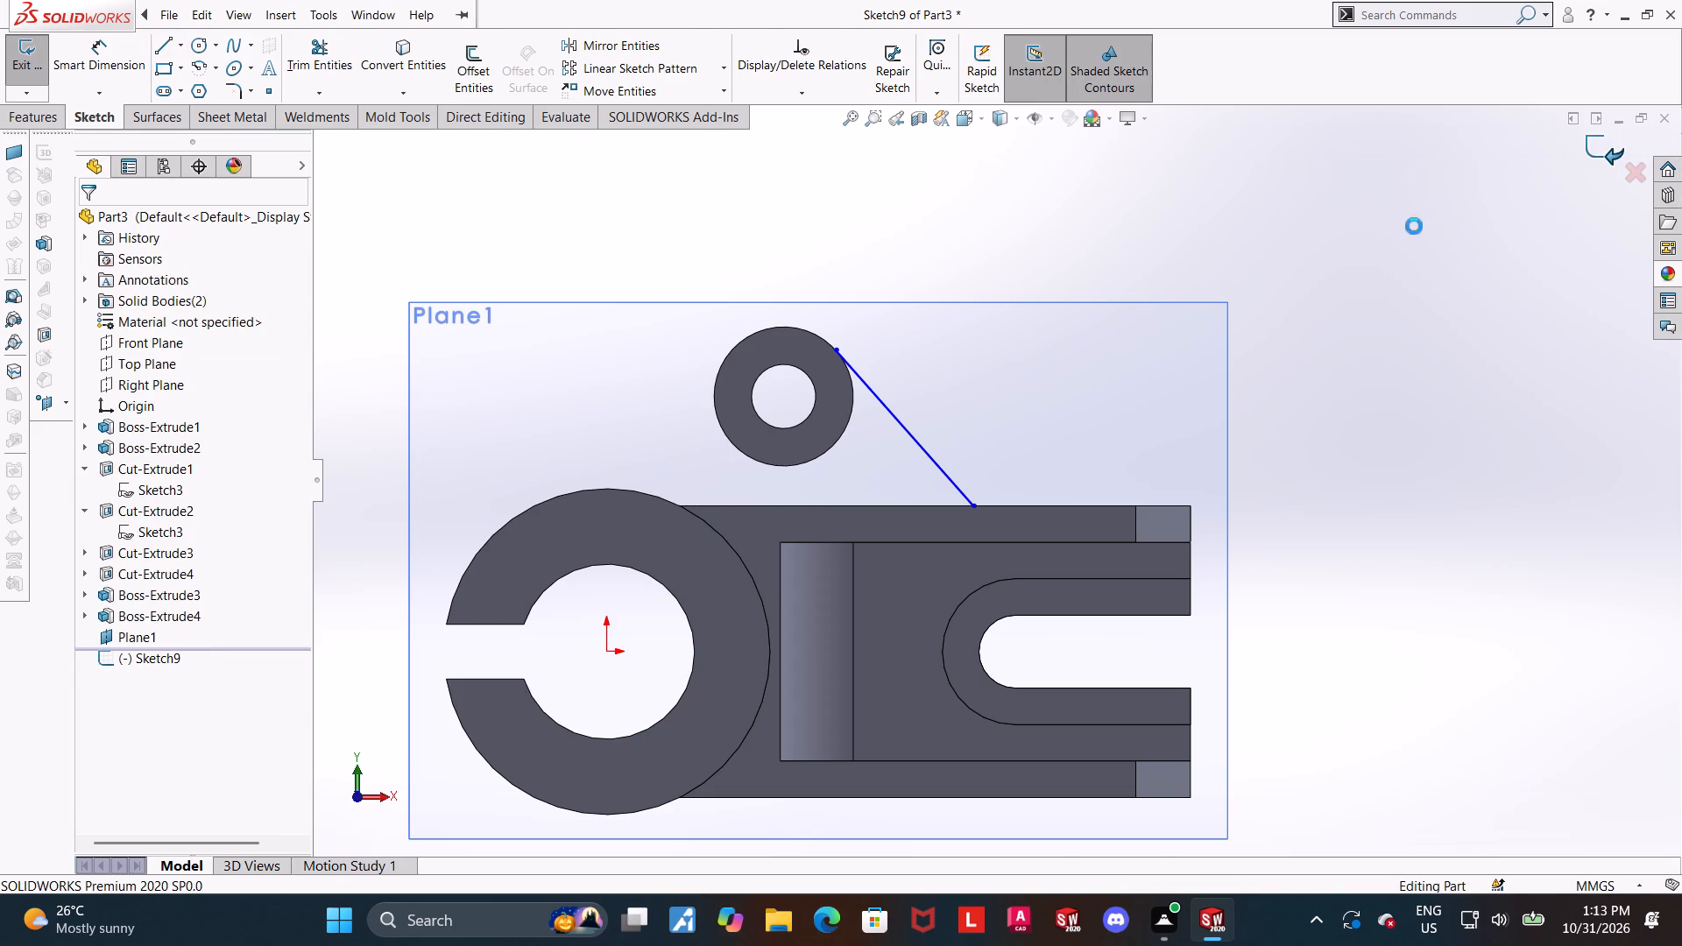
pyautogui.click(94, 610)
pyautogui.click(147, 634)
pyautogui.click(172, 590)
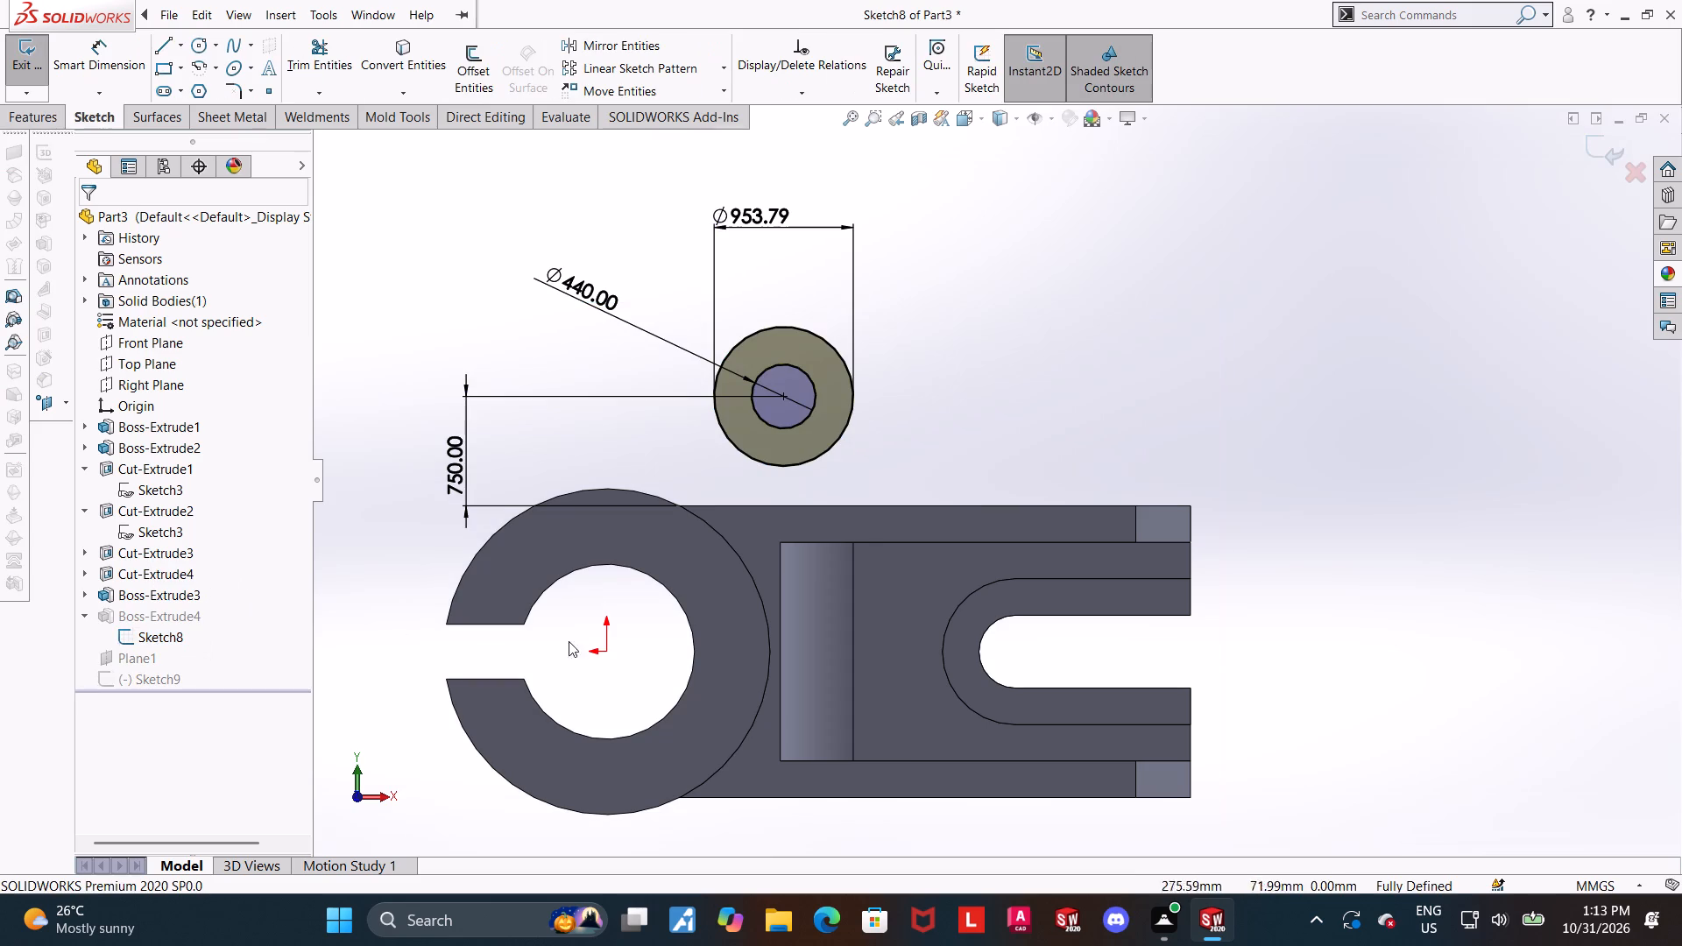
pyautogui.click(1334, 372)
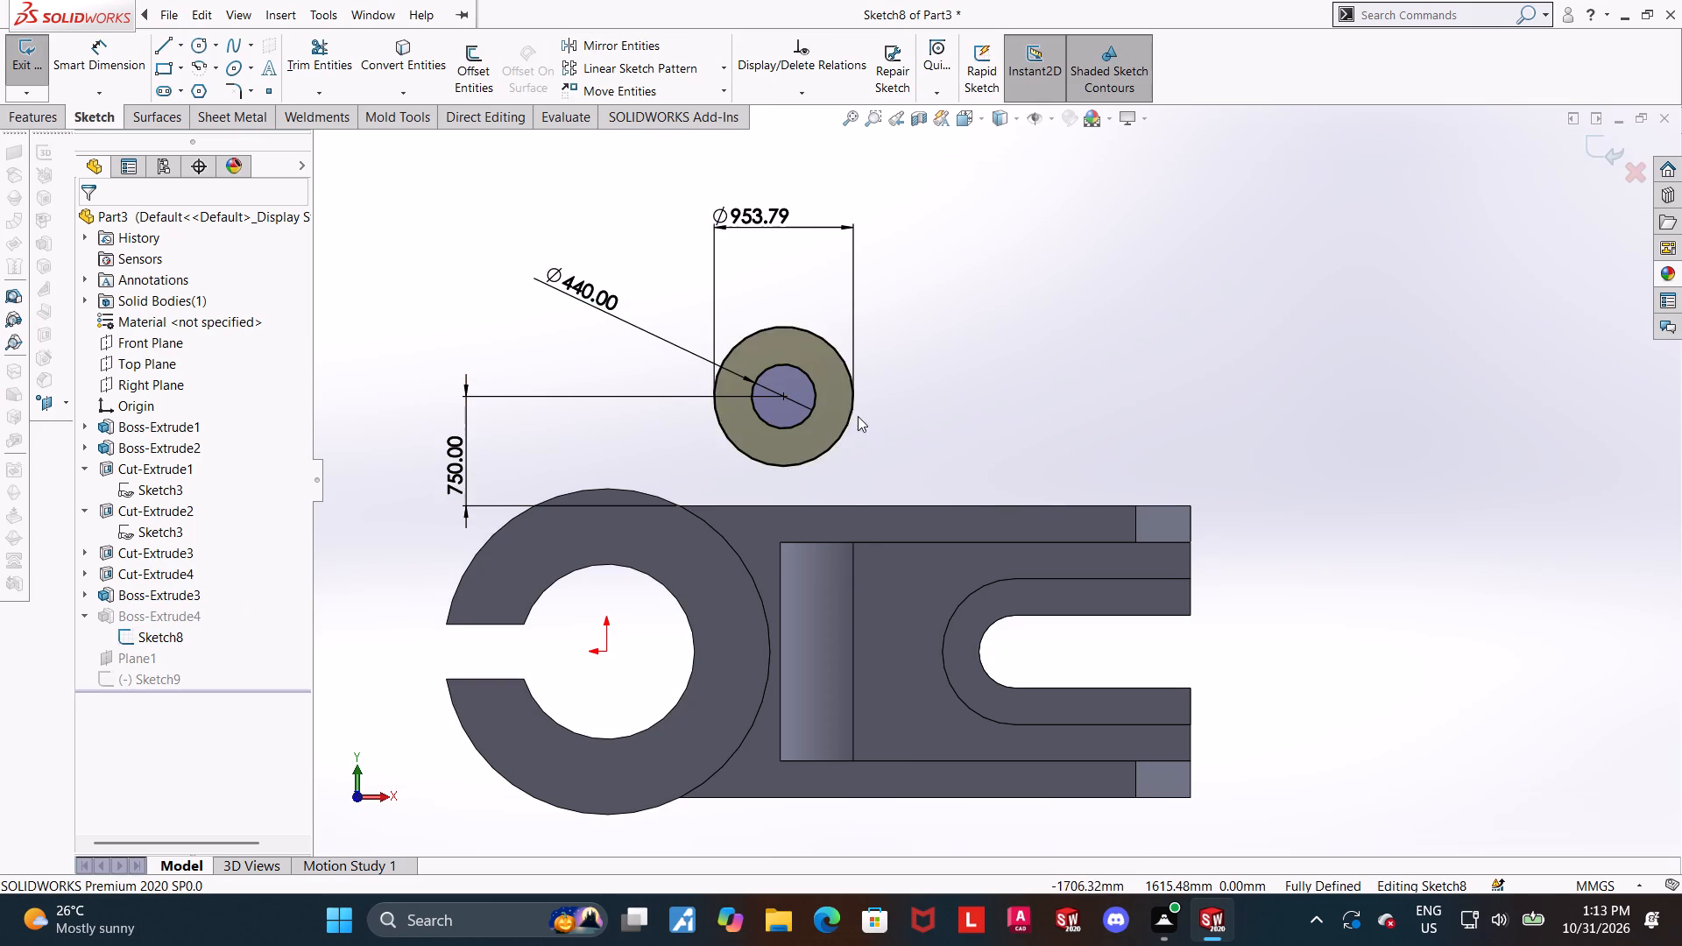
pyautogui.click(852, 409)
pyautogui.rightClick(840, 661)
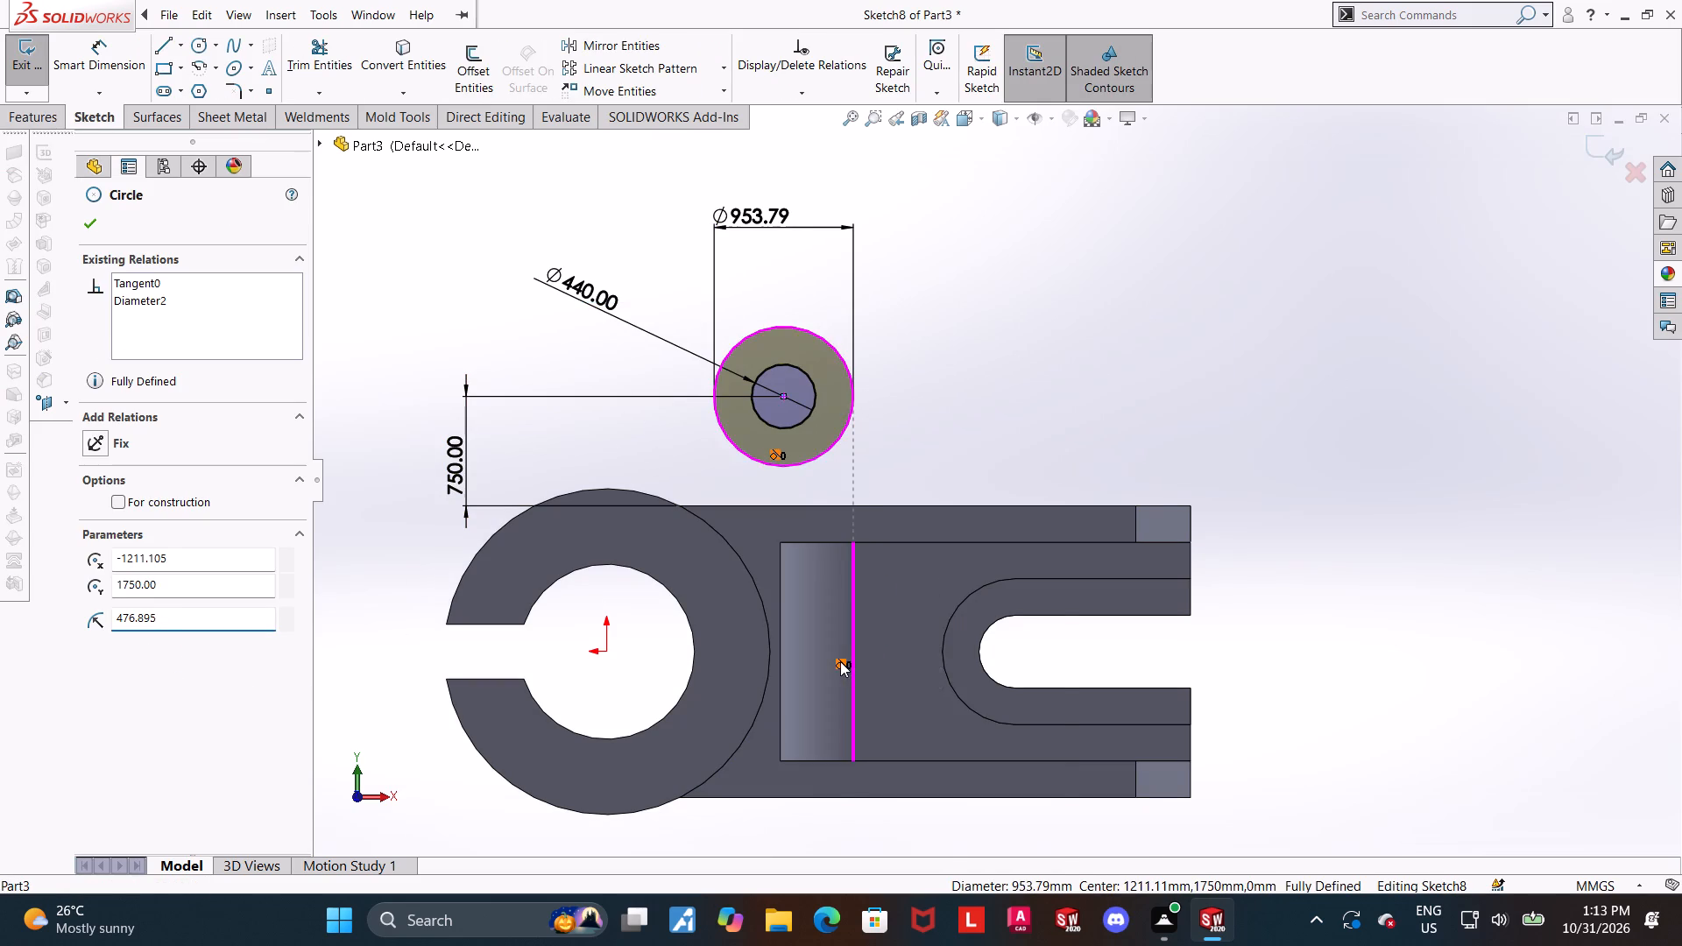
pyautogui.click(880, 881)
# Move the concentric circles to the slot side of the pocket's vertical edge, make the outer circle tangent to that edge, and exit the sketch.
pyautogui.moveTo(782, 398); pyautogui.dragTo(833, 394)
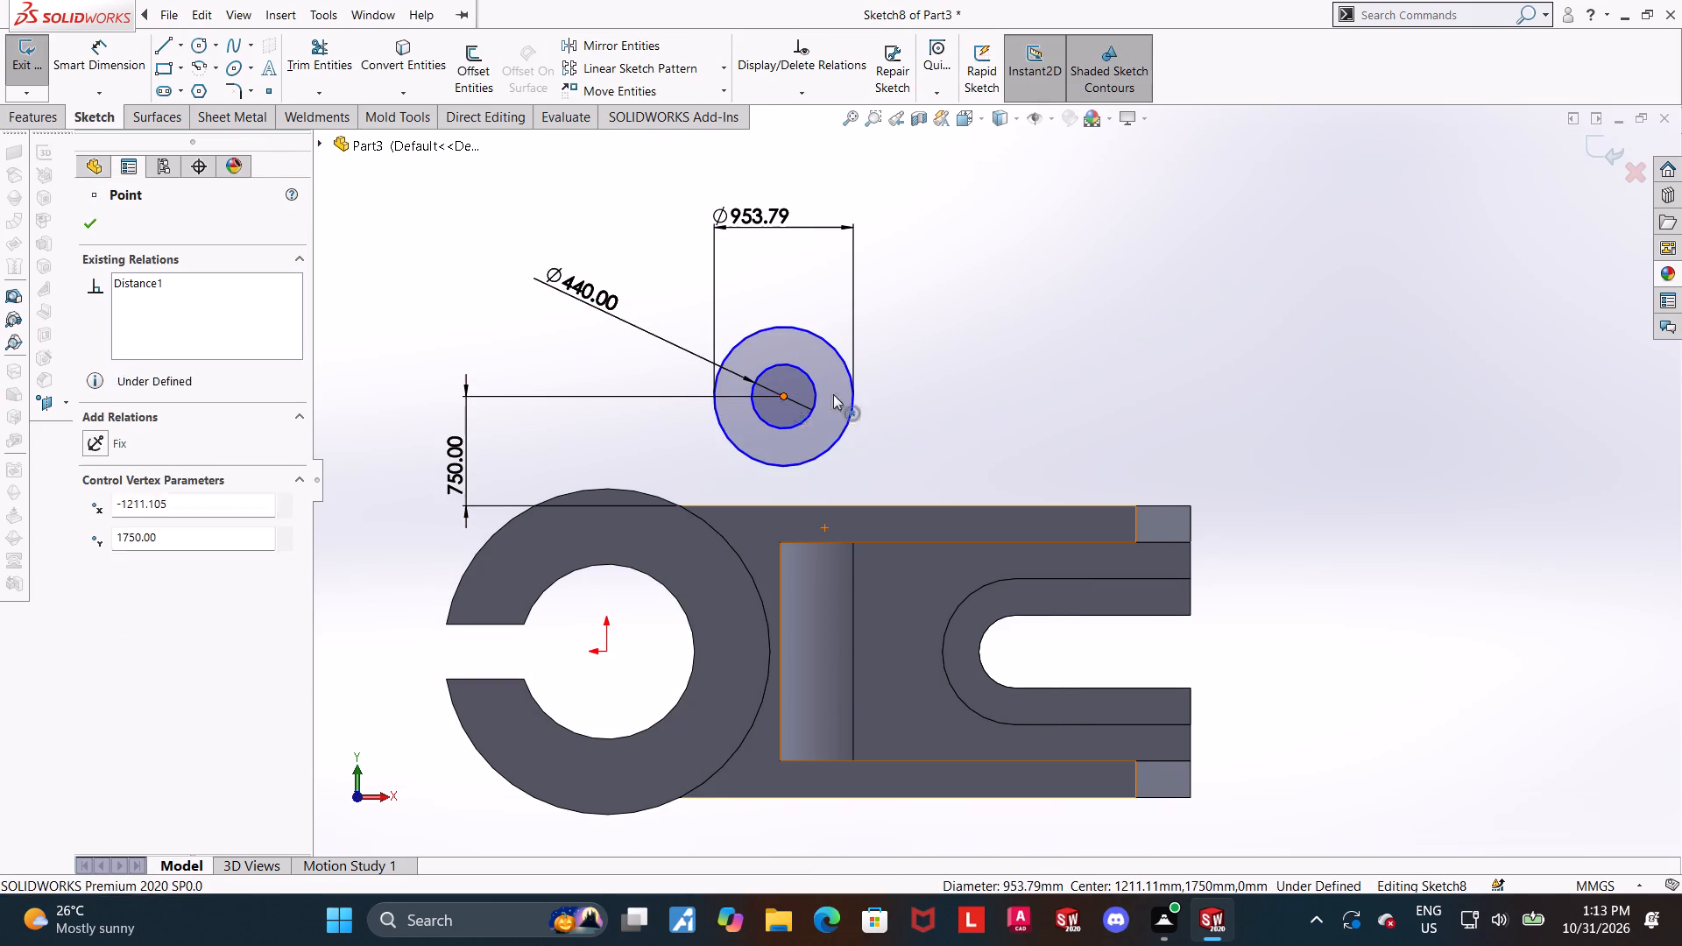
pyautogui.moveTo(833, 394); pyautogui.dragTo(860, 394)
pyautogui.click(1132, 406)
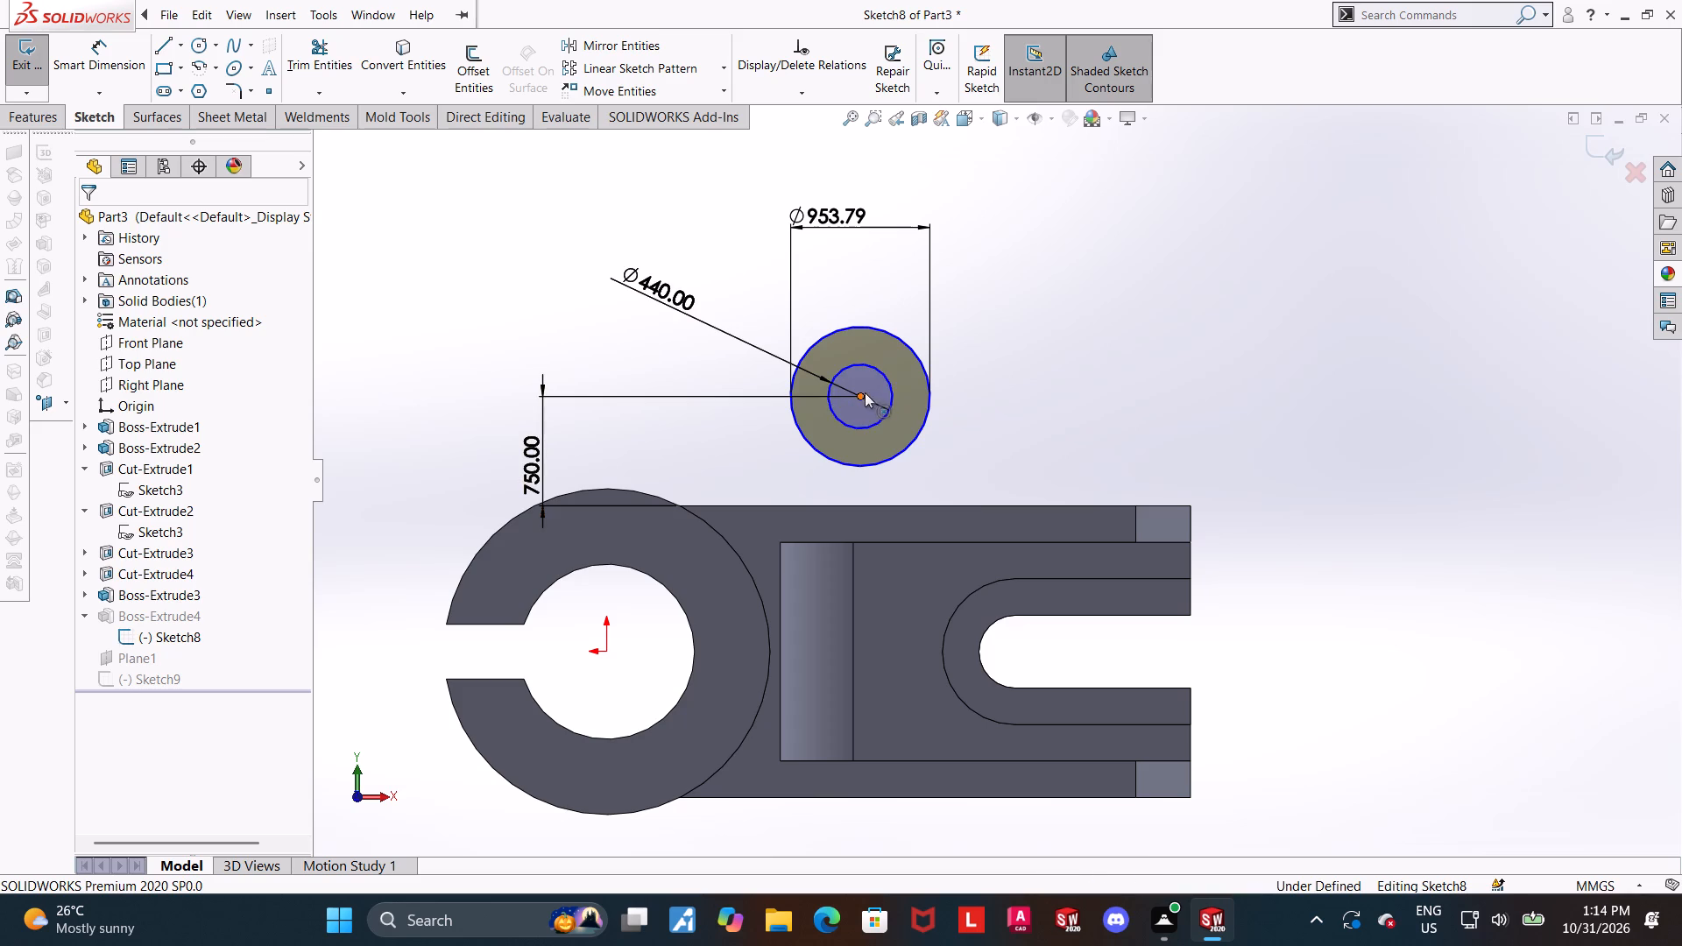
pyautogui.moveTo(863, 392); pyautogui.dragTo(935, 392)
pyautogui.click(836, 482)
pyautogui.click(851, 566)
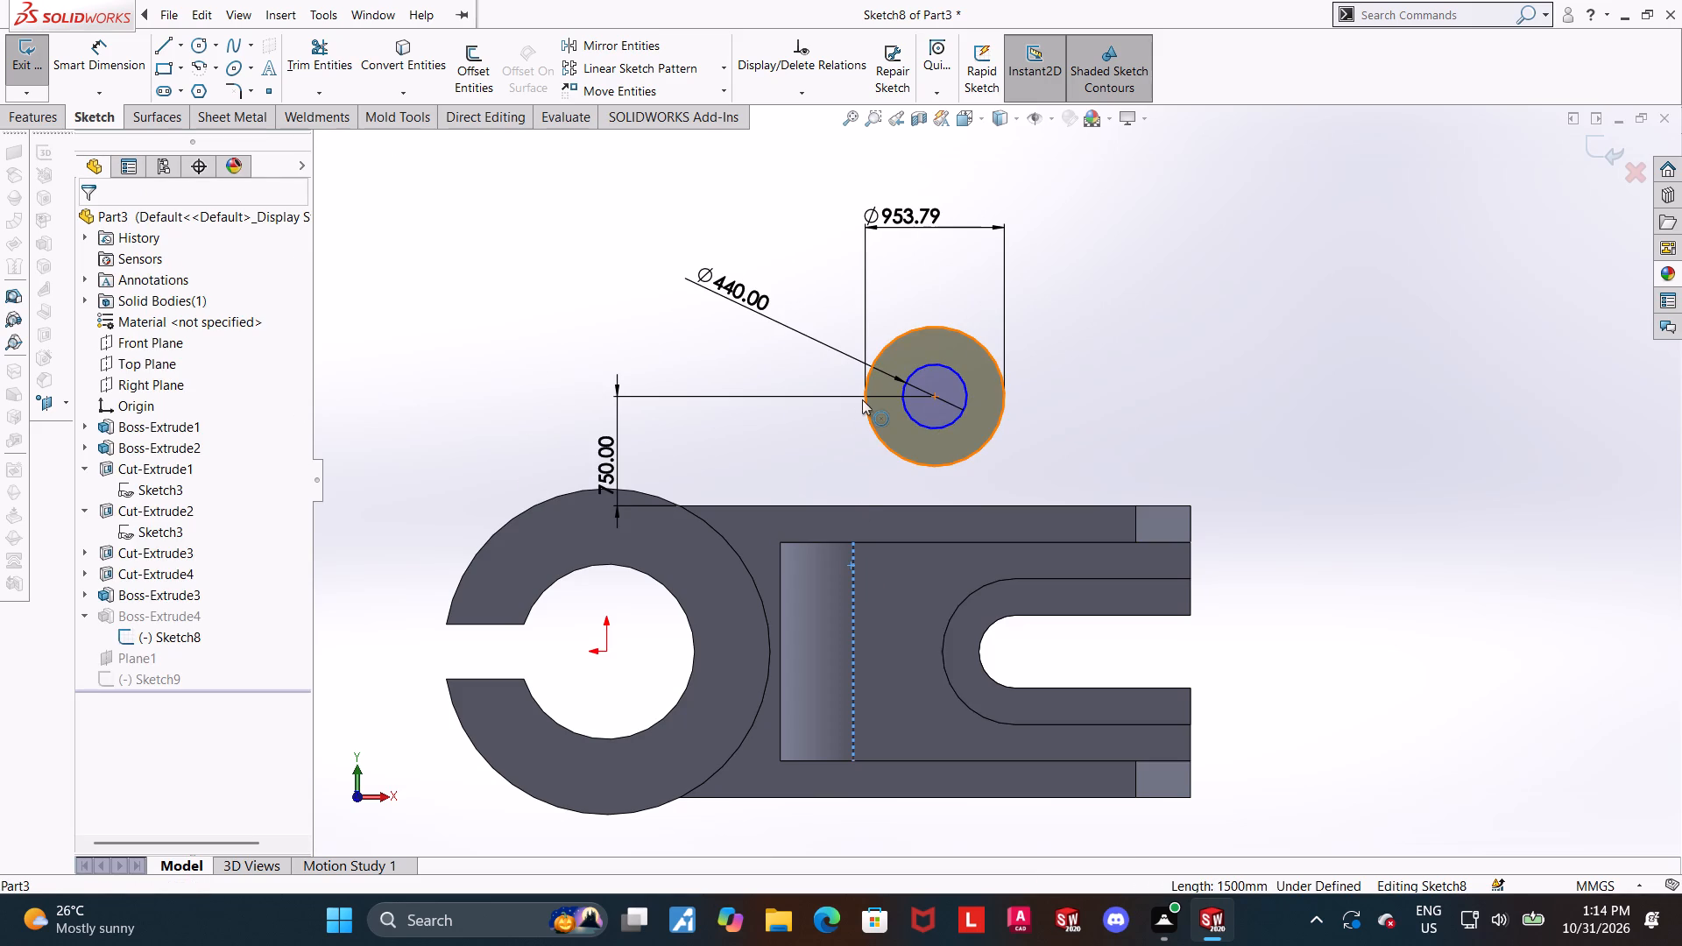
pyautogui.keyDown('ctrl'); pyautogui.click(865, 399); pyautogui.keyUp('ctrl')
pyautogui.click(93, 536)
pyautogui.click(1264, 427)
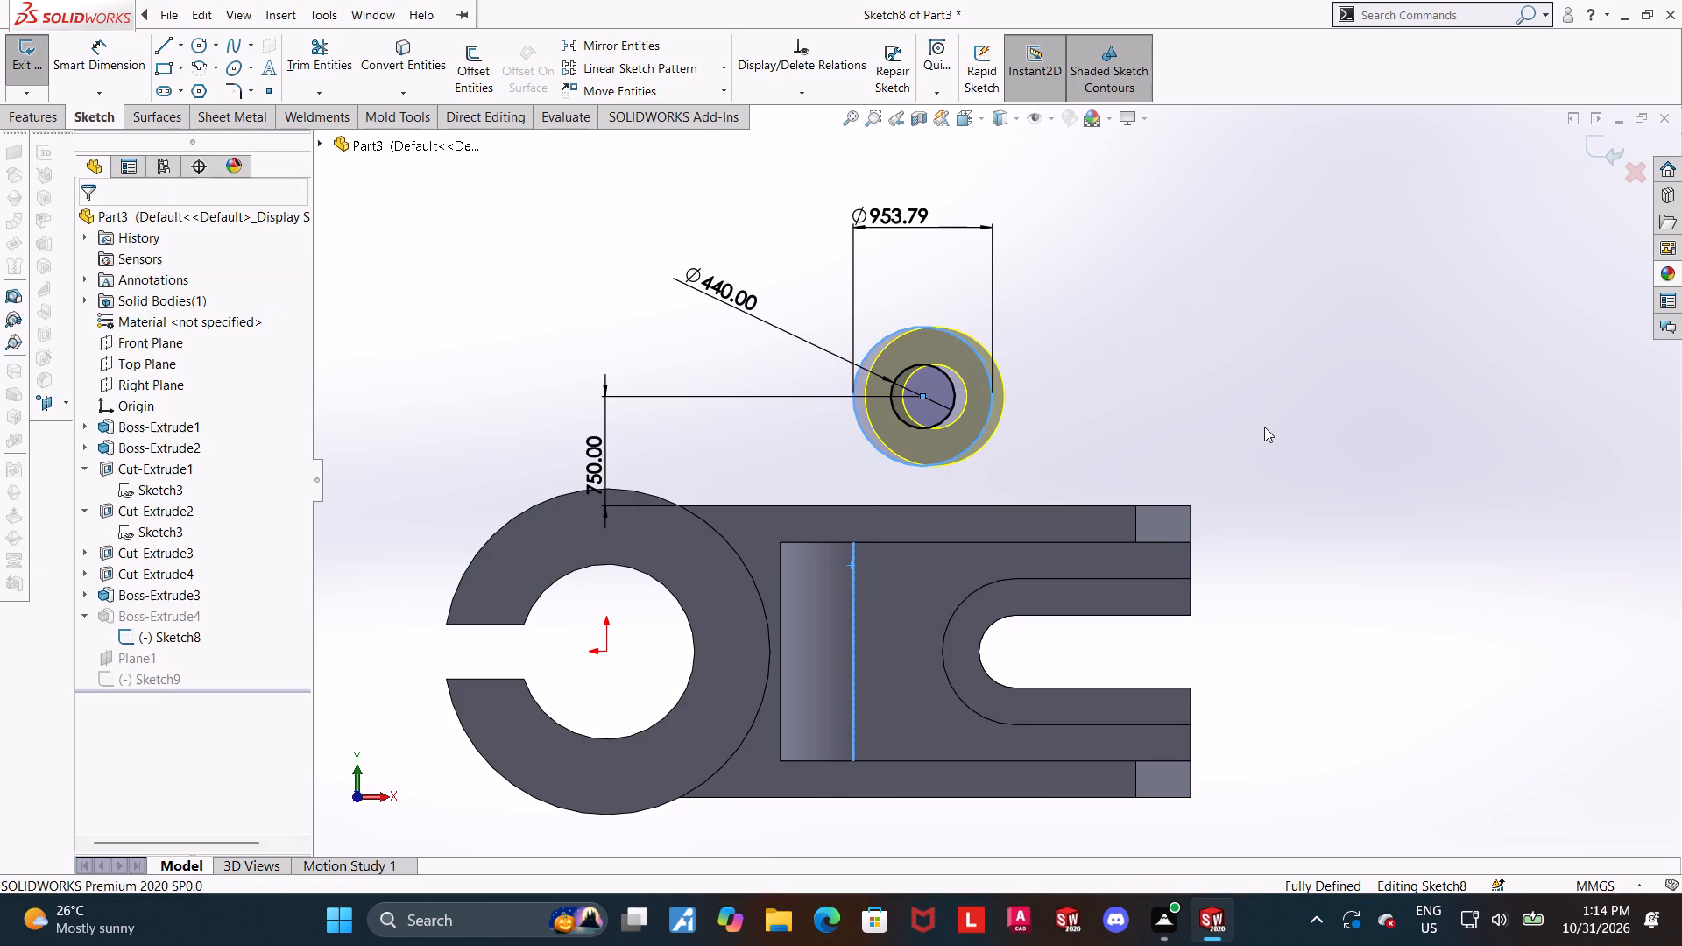
pyautogui.click(1597, 144)
# Reopen the sketch on the offset plane, view it normal, and delete its slanted line.
pyautogui.moveTo(1548, 197); pyautogui.dragTo(1567, 205, button='middle')
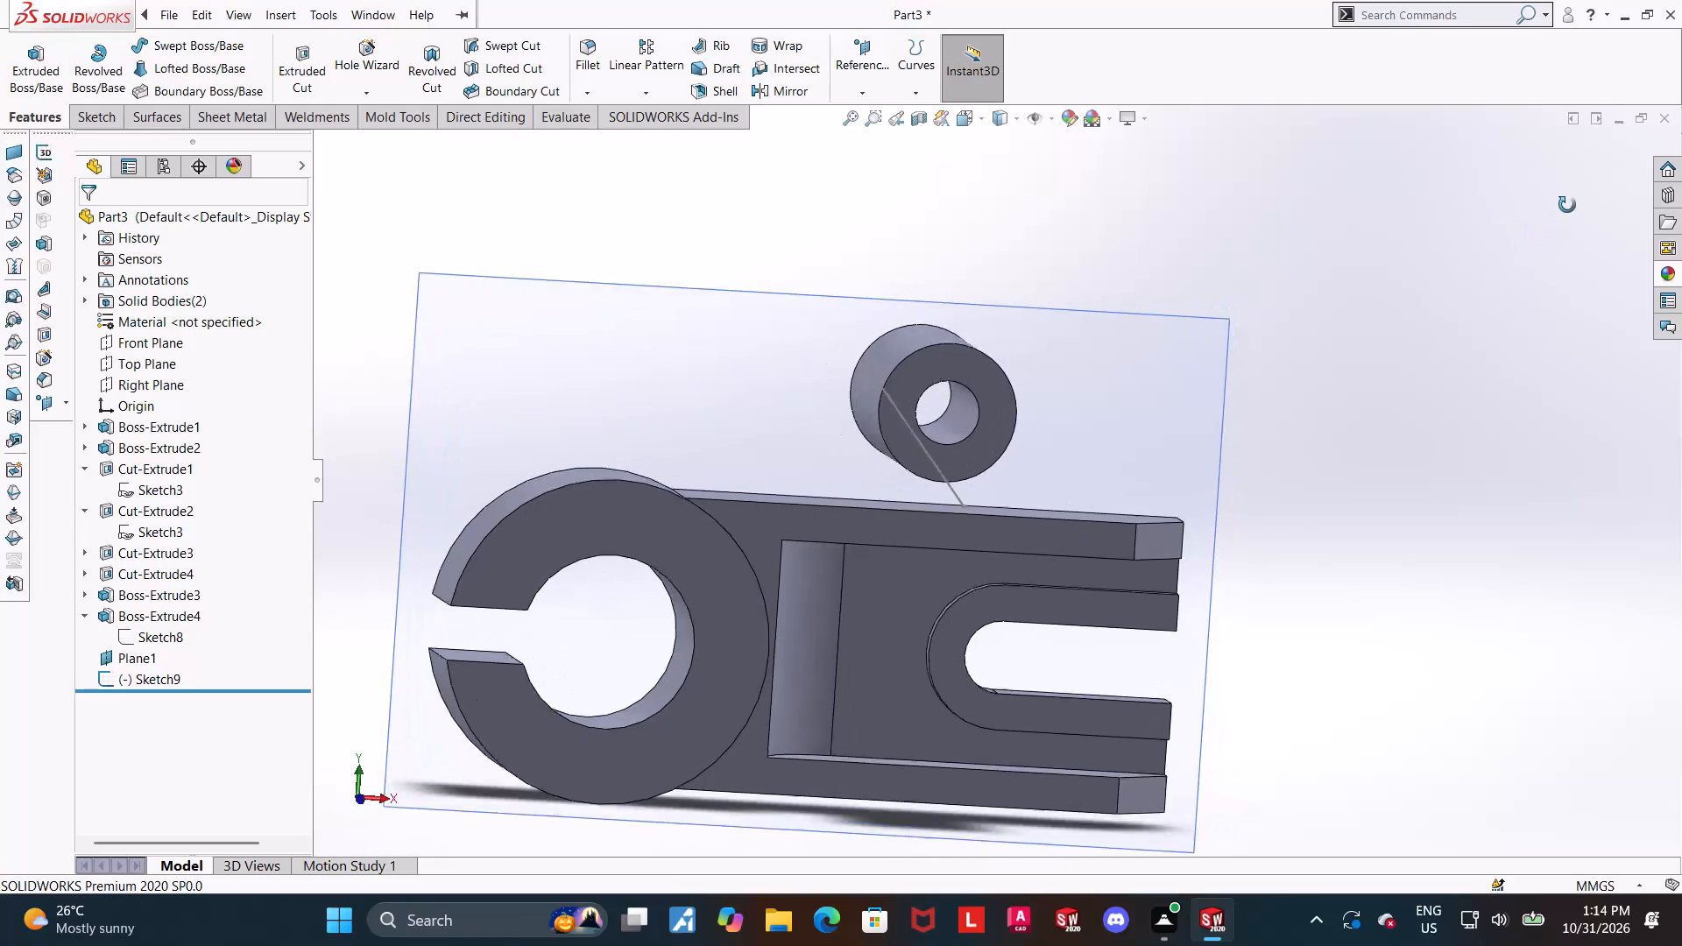
pyautogui.moveTo(1567, 205); pyautogui.dragTo(1568, 187, button='middle')
pyautogui.click(147, 676)
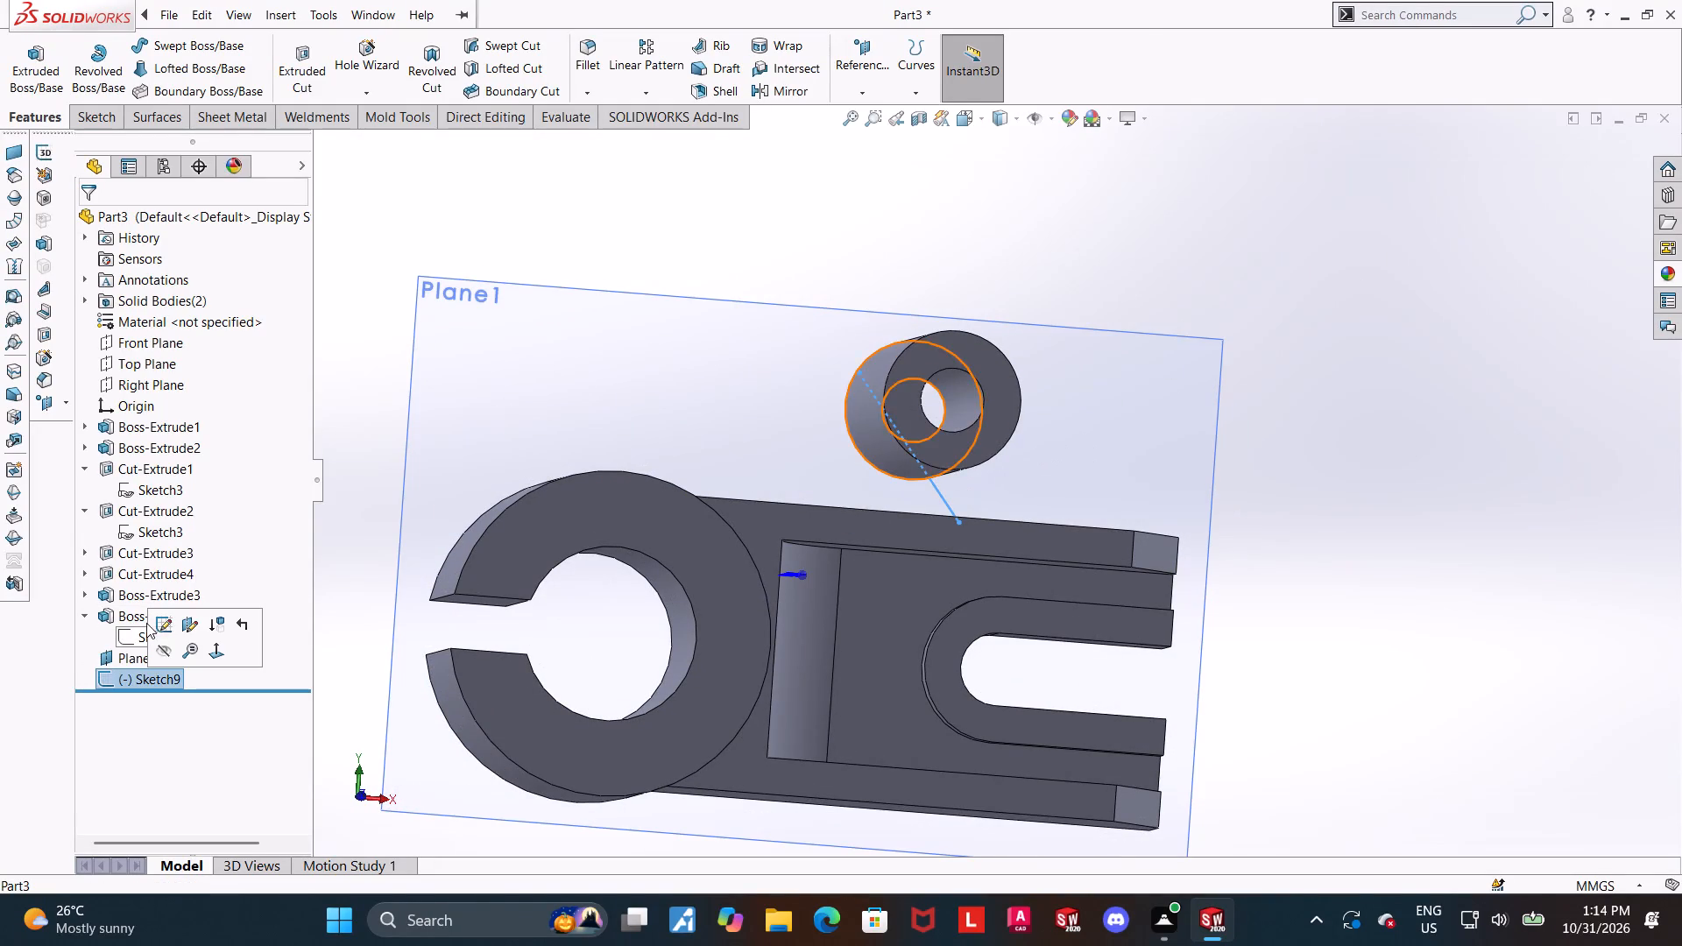
pyautogui.click(167, 625)
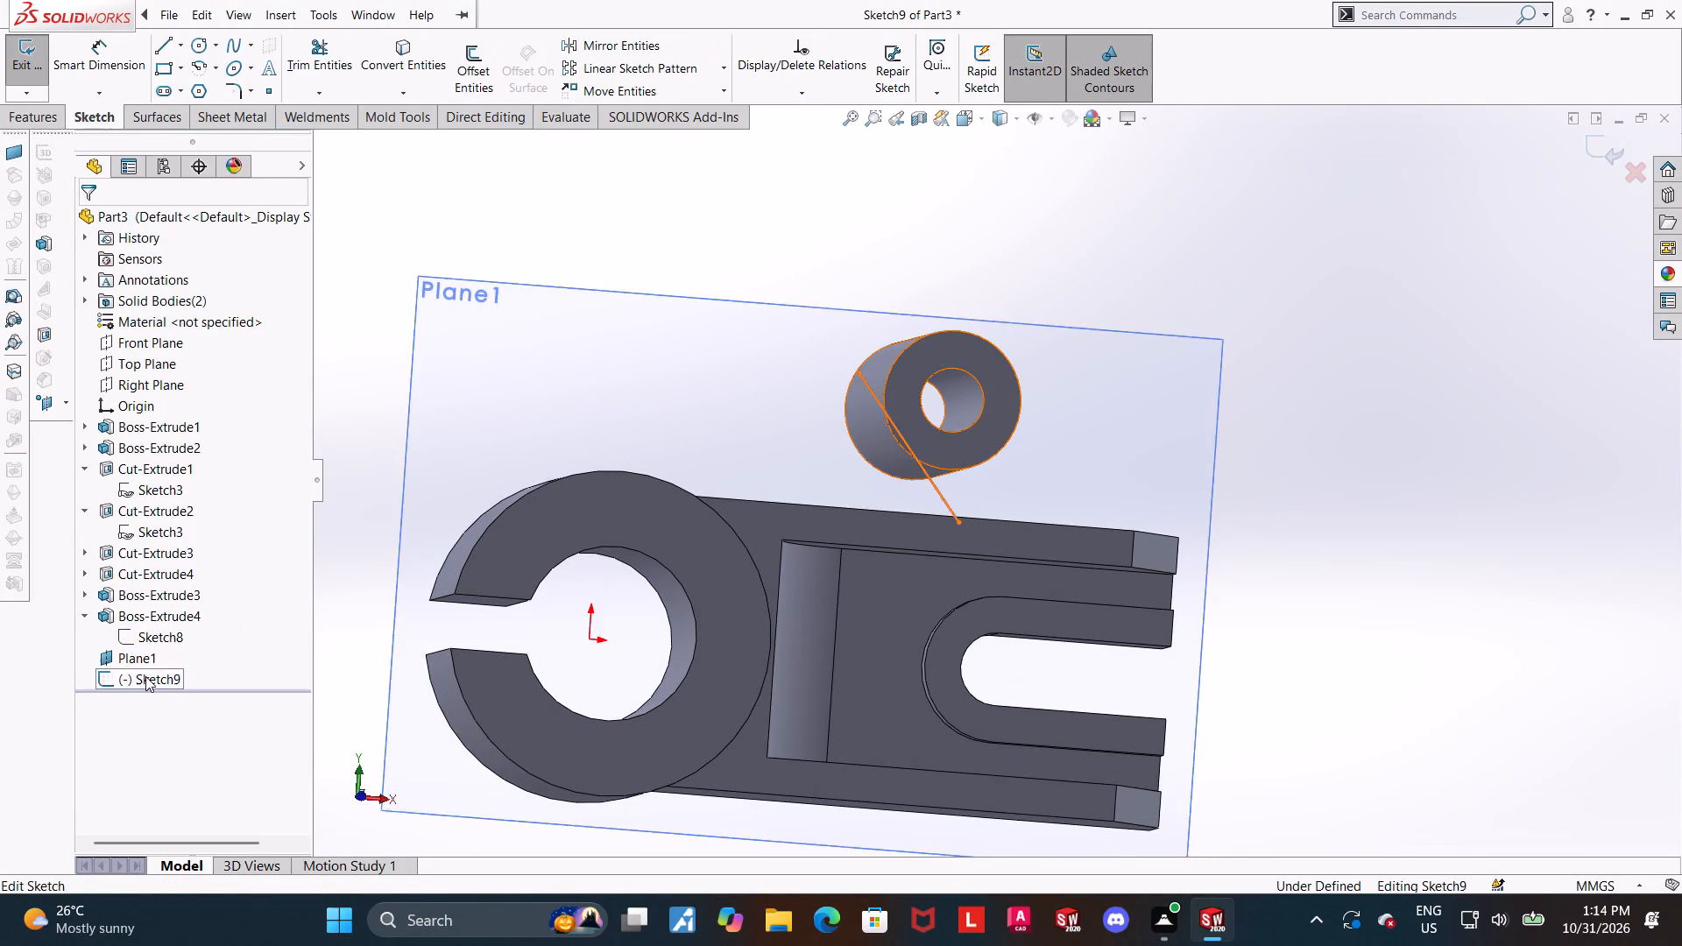
pyautogui.click(145, 676)
pyautogui.click(194, 645)
pyautogui.rightClick(1119, 381)
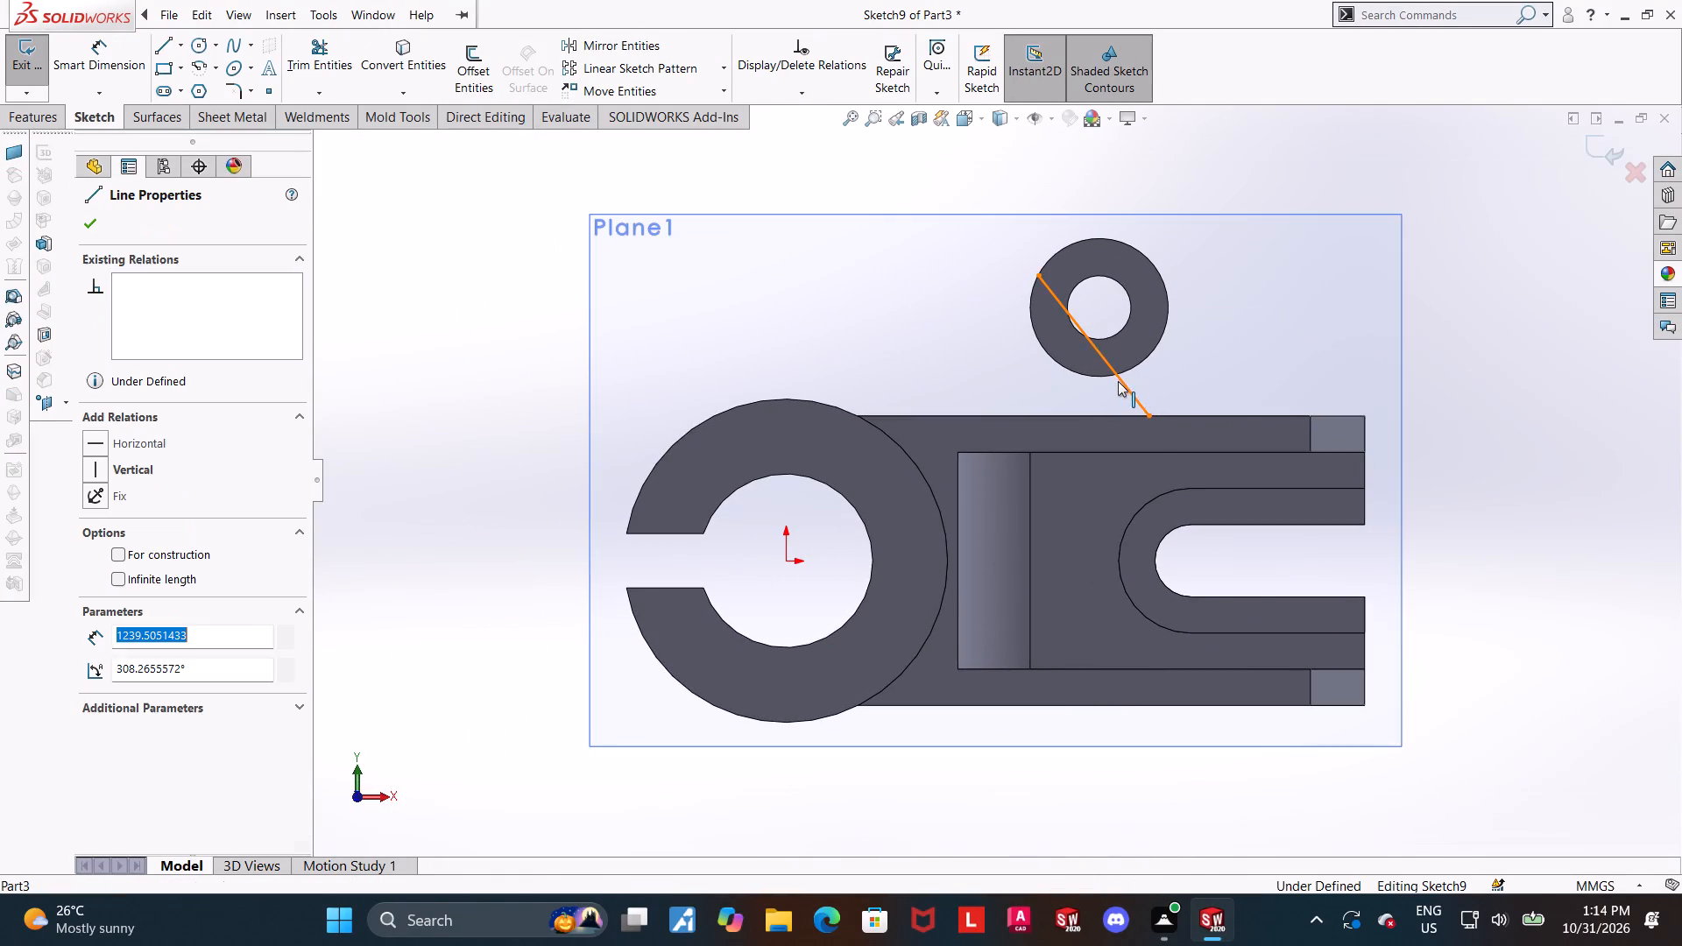
pyautogui.click(1149, 633)
# Sketch a slanted line about 1426 mm long from the cylinder's slot-side rim, with its lower endpoint coincident with the arm's upper edge.
pyautogui.scroll(2, 1540, 264)
pyautogui.scroll(-2, 1270, 302)
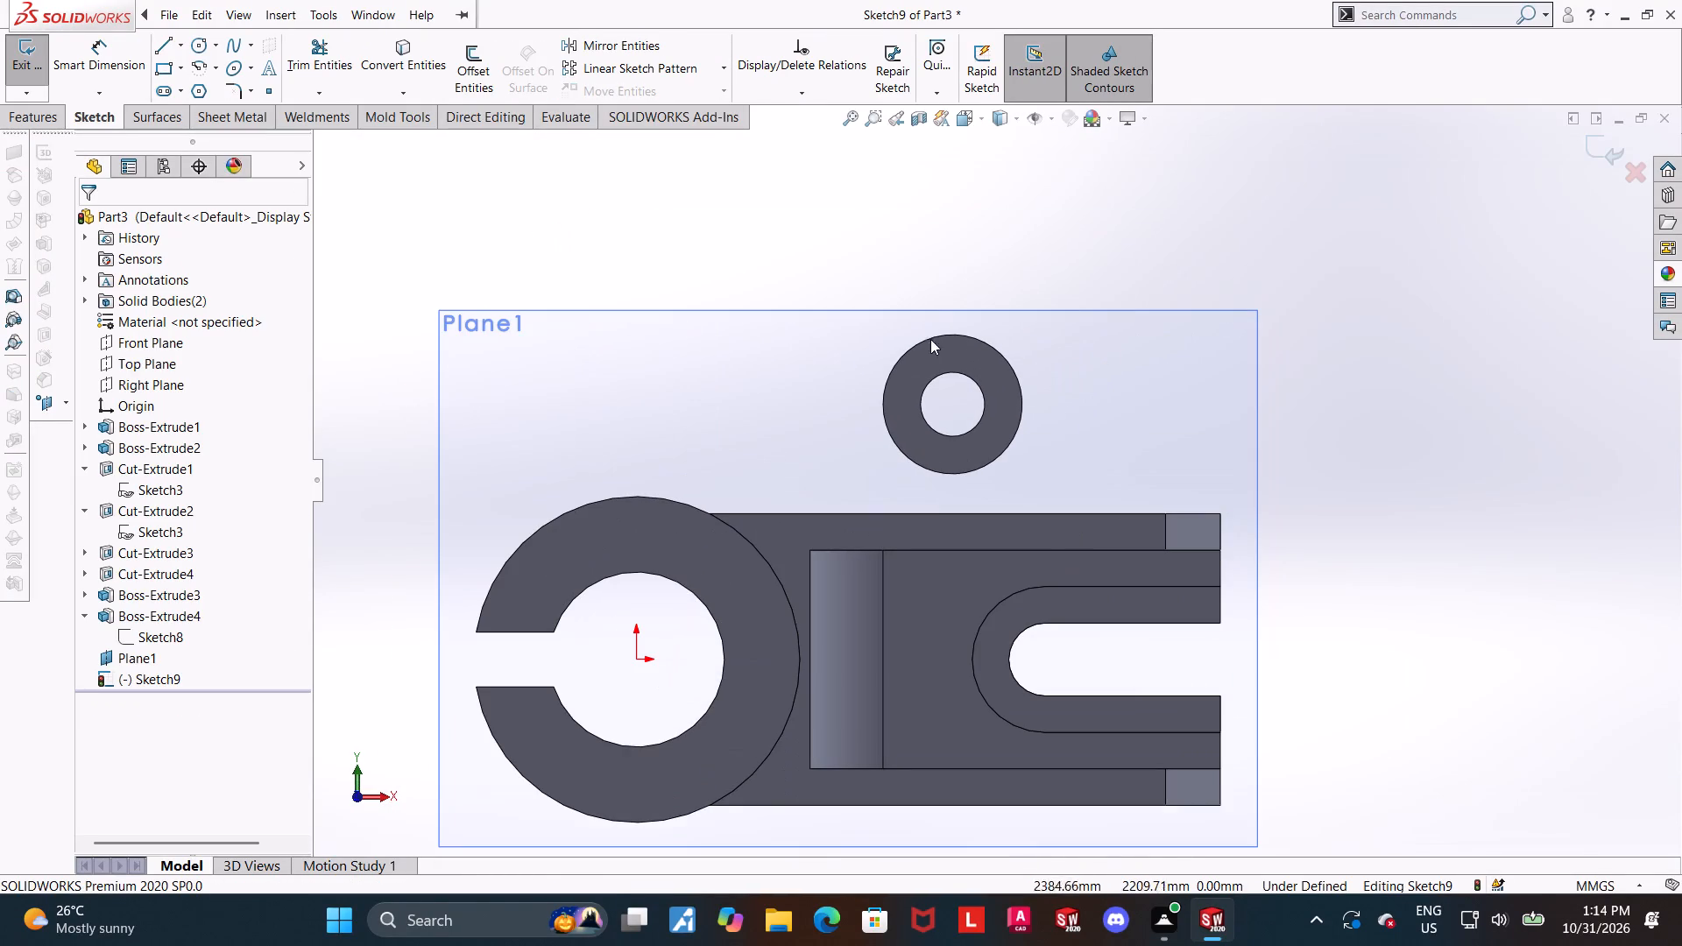
pyautogui.click(154, 44)
pyautogui.click(994, 342)
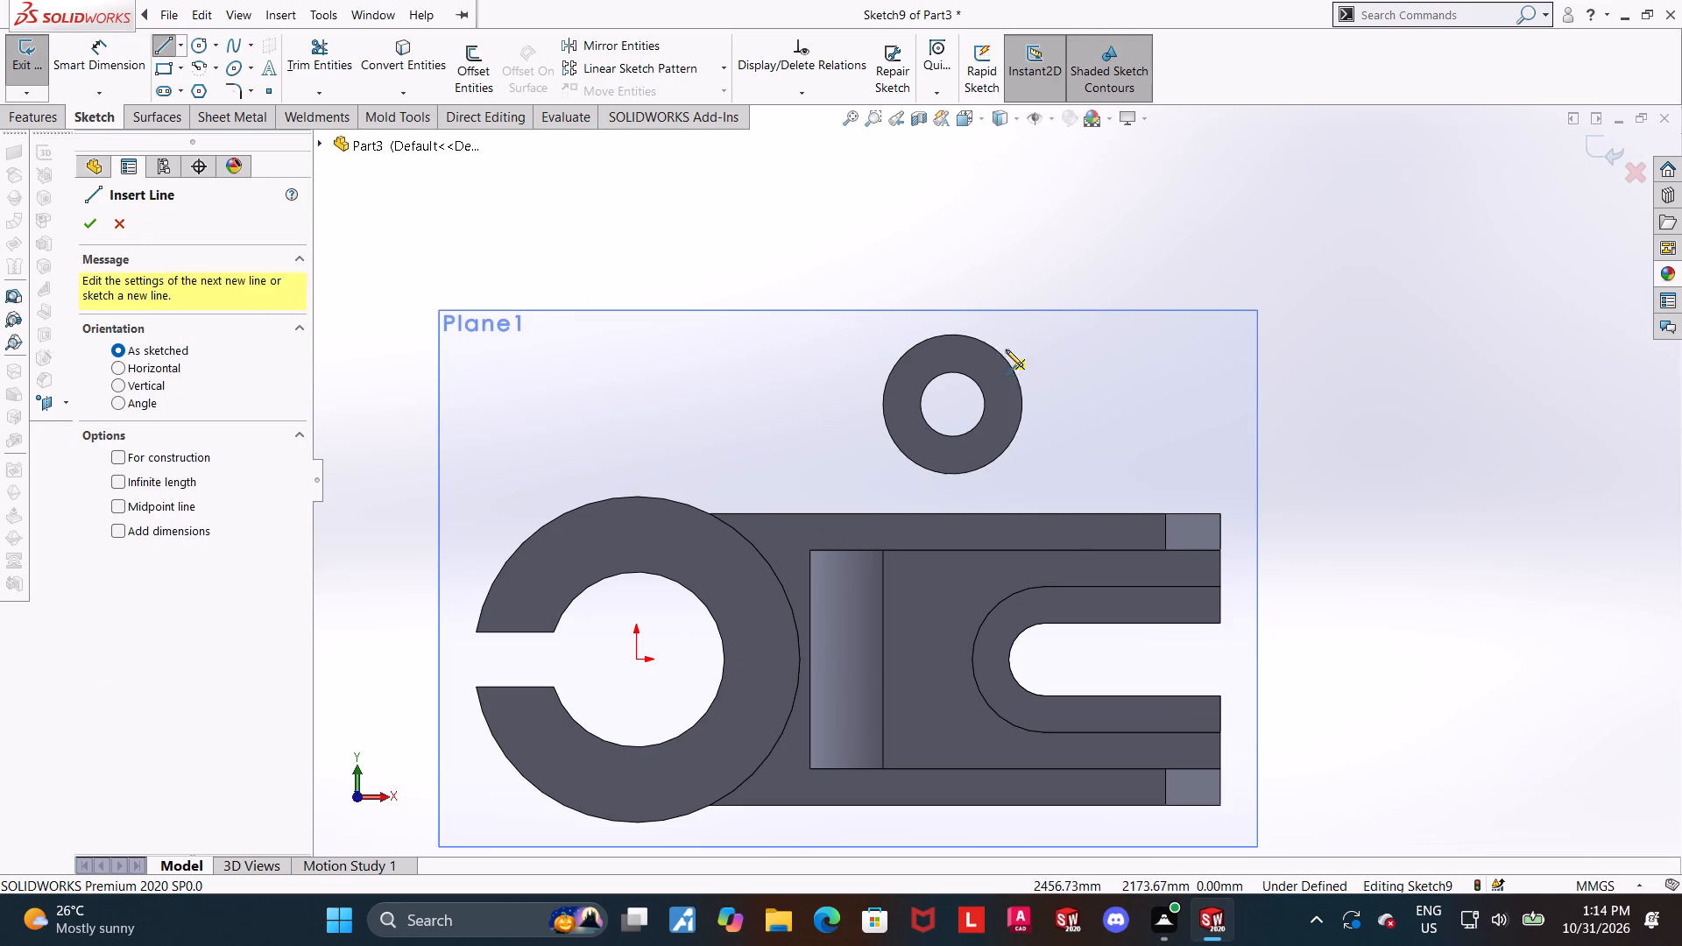
pyautogui.click(1107, 519)
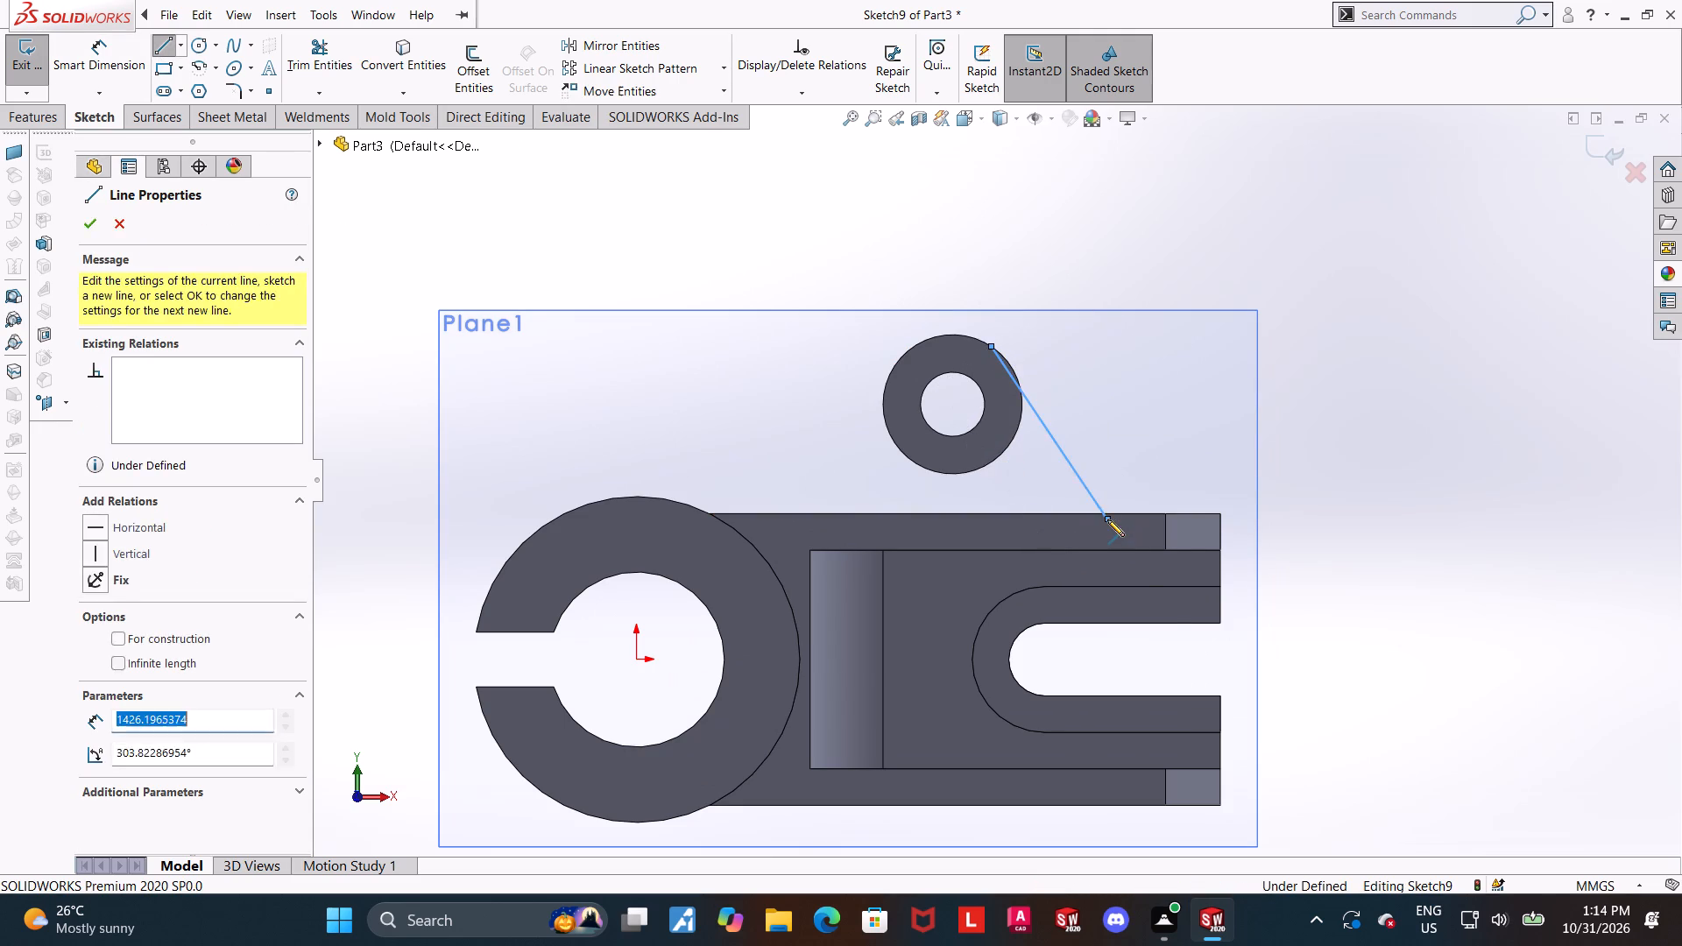
pyautogui.press('Escape')
pyautogui.click(1123, 513)
pyautogui.keyDown('ctrl'); pyautogui.click(1110, 523); pyautogui.keyUp('ctrl')
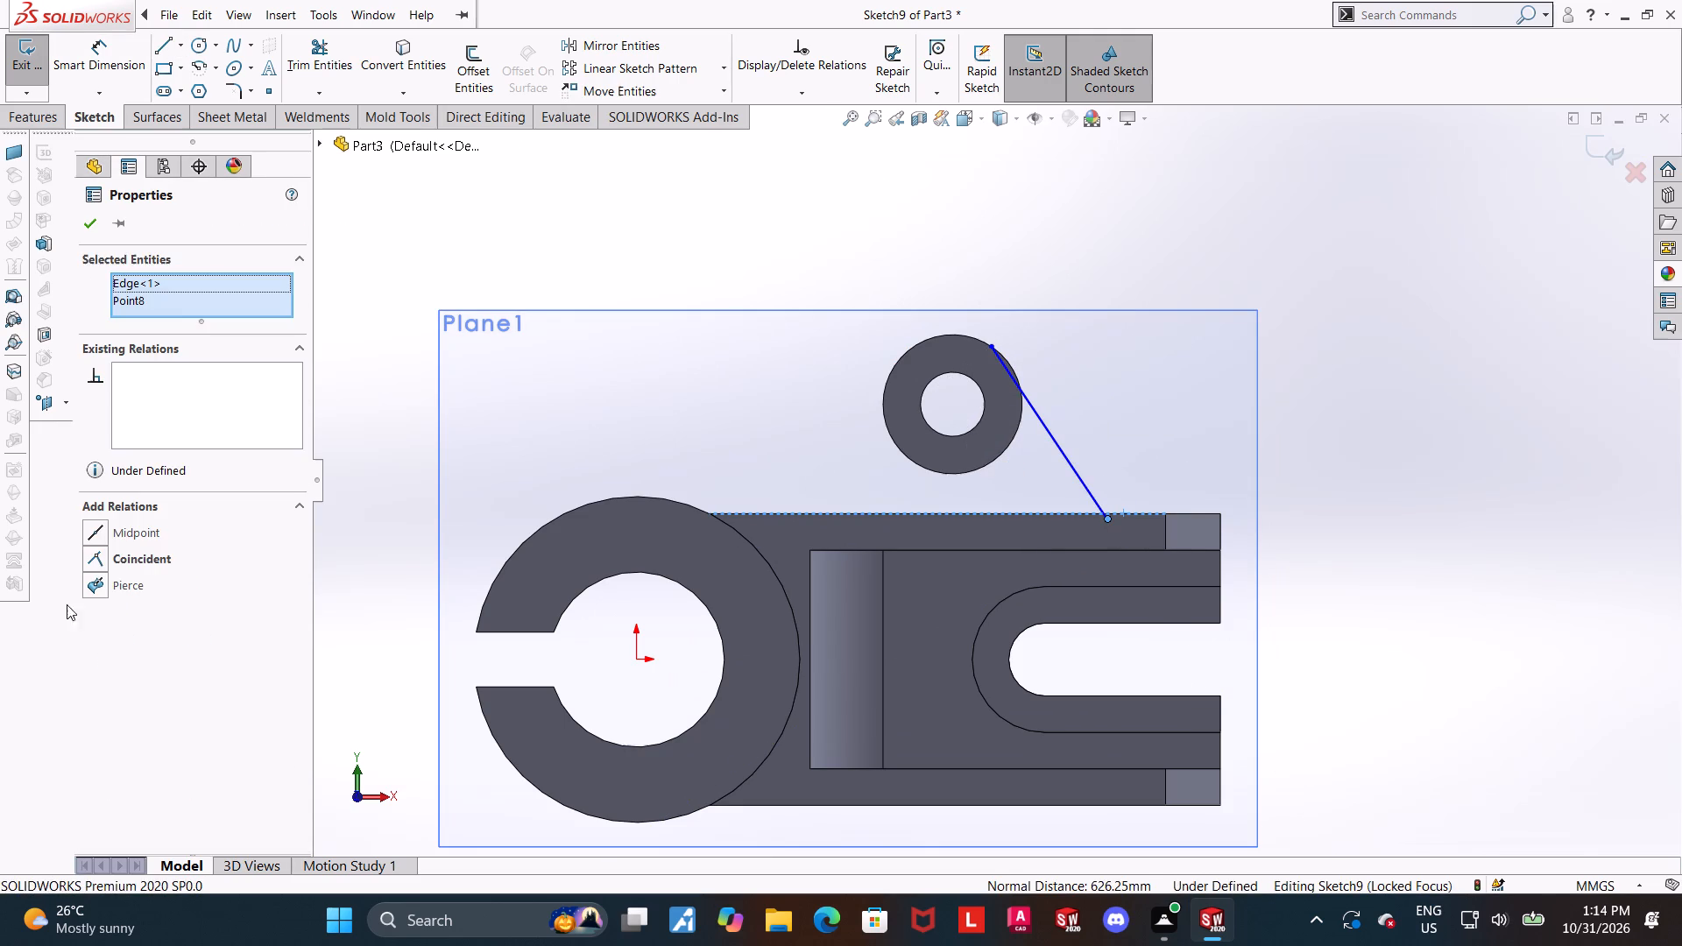
pyautogui.click(96, 567)
pyautogui.click(590, 502)
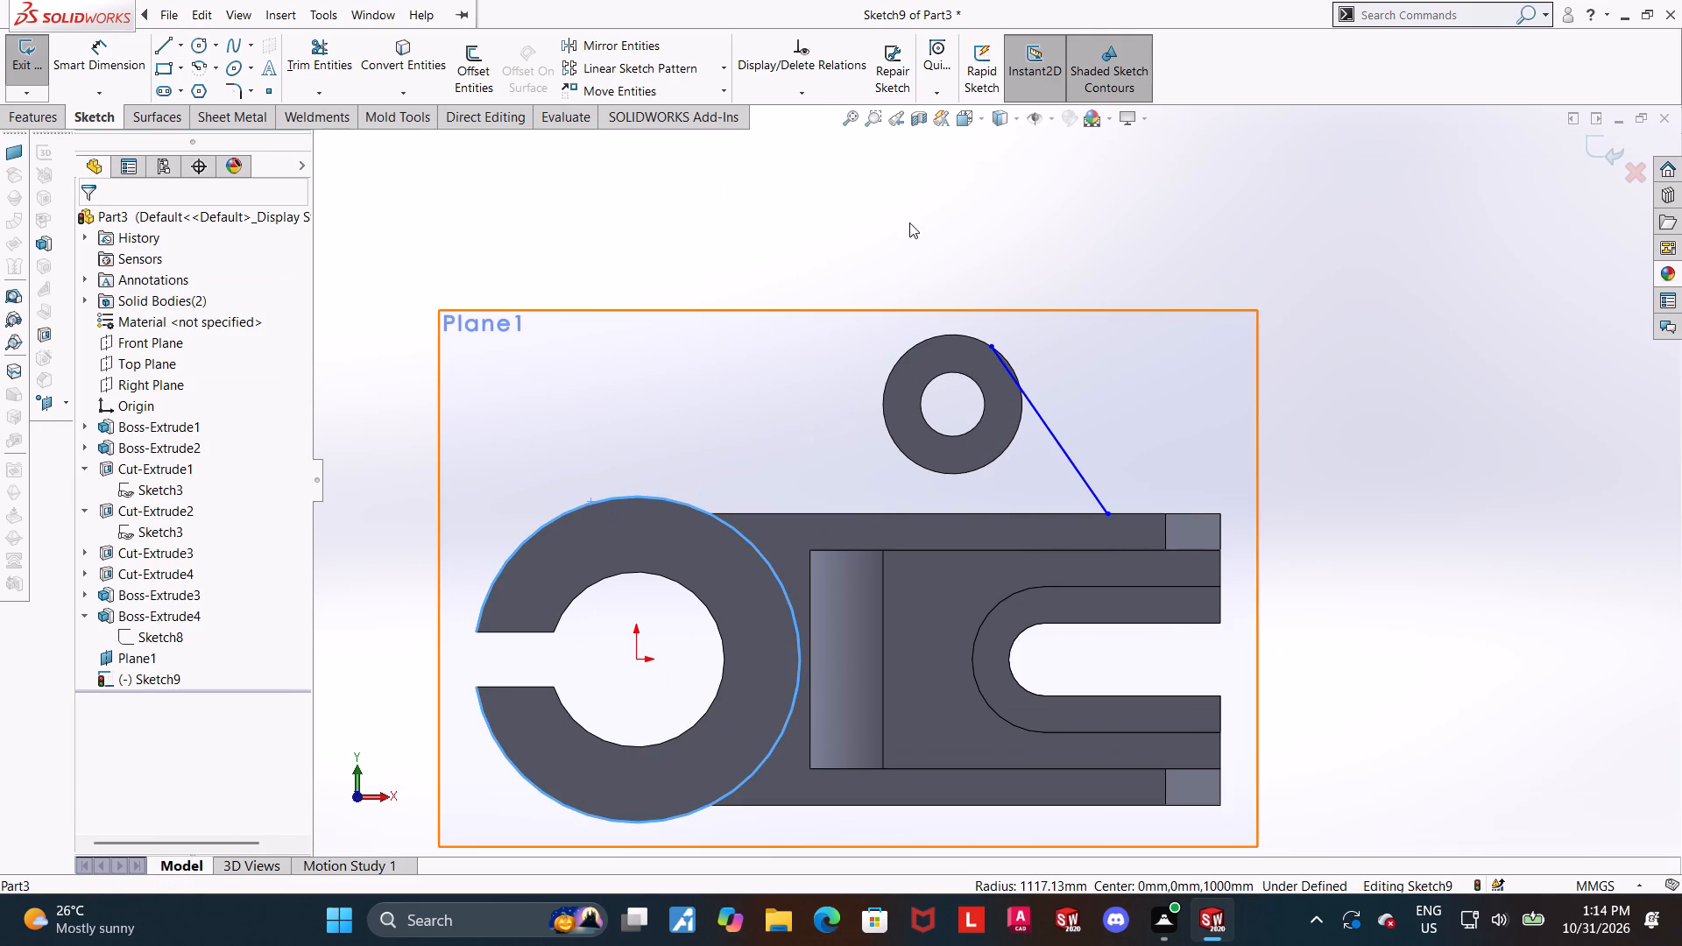
pyautogui.click(909, 222)
# Make the slanted line tangent to the cylinder's outer circular edge.
pyautogui.click(920, 342)
pyautogui.keyDown('ctrl'); pyautogui.click(1042, 413); pyautogui.keyUp('ctrl')
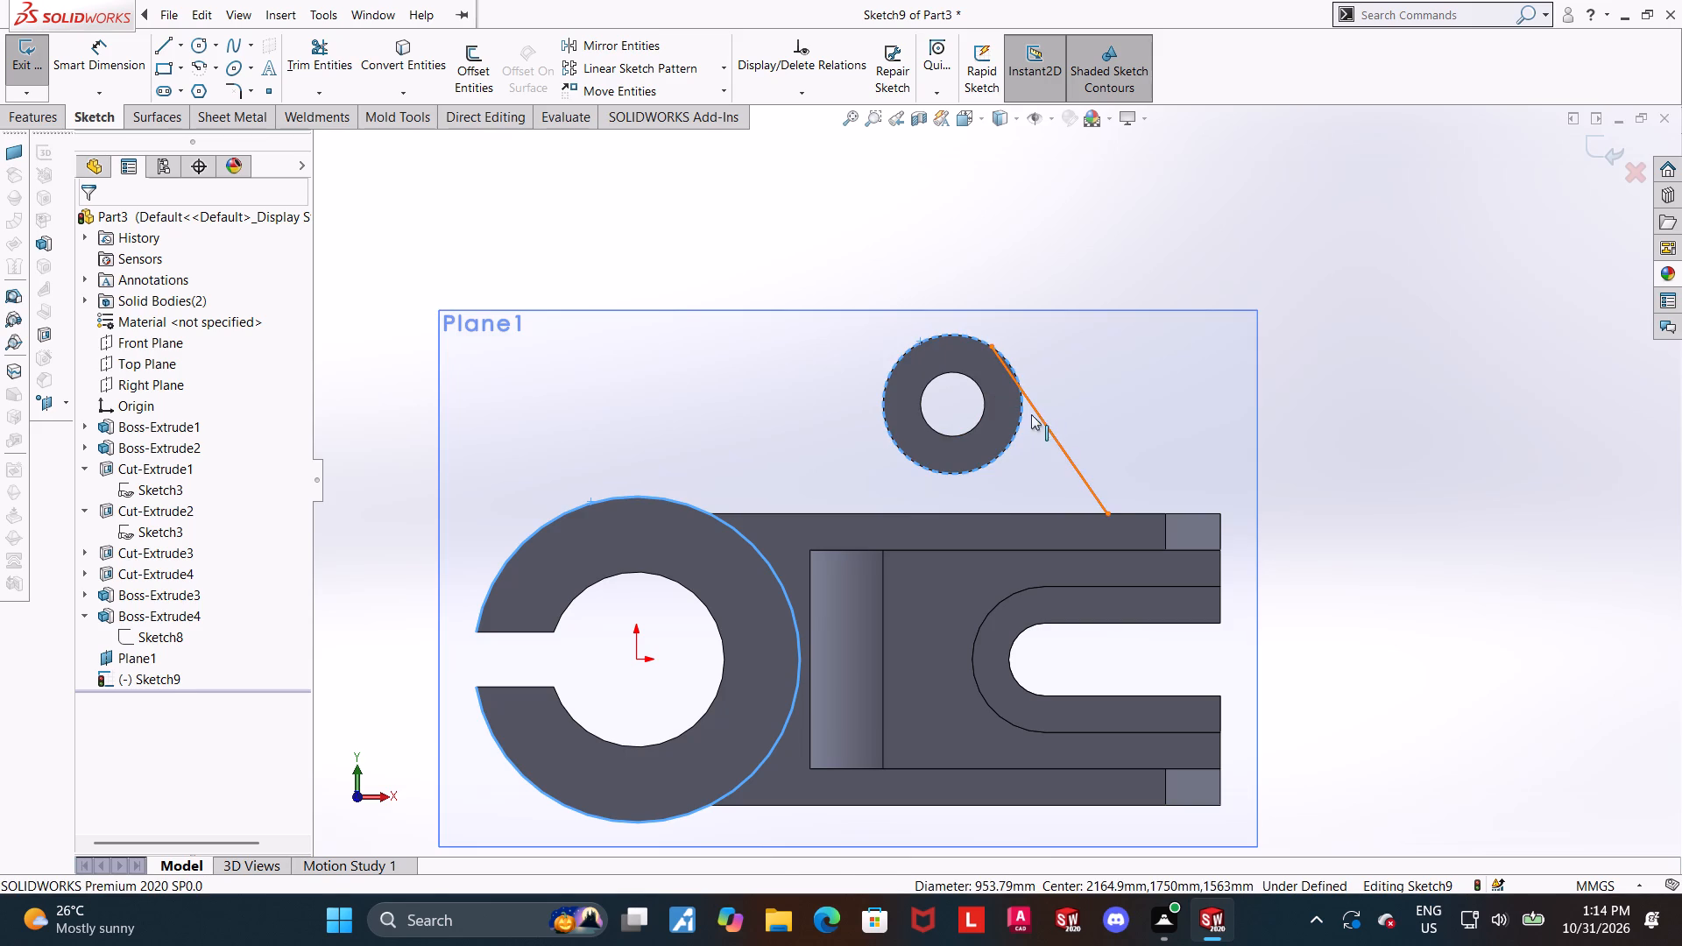
pyautogui.click(96, 536)
pyautogui.click(1681, 554)
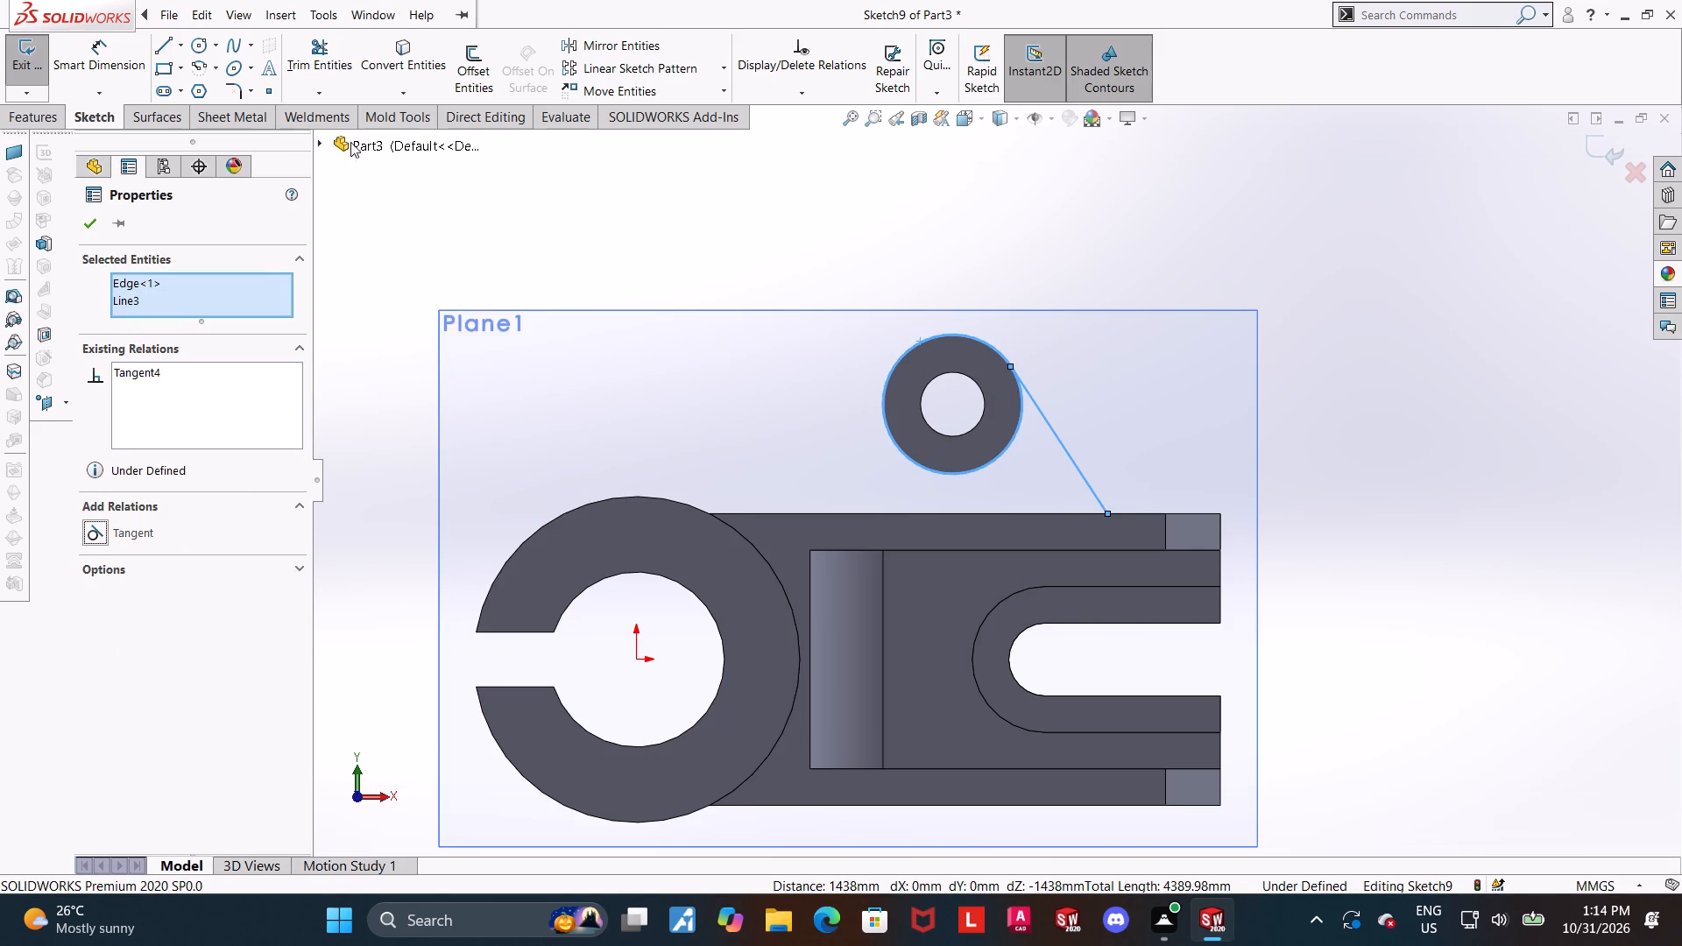
# Sketch a second slanted line from the cylinder's ring-side rim down to the arm's upper edge and make it tangent to the cylinder's outer edge.
pyautogui.click(174, 40)
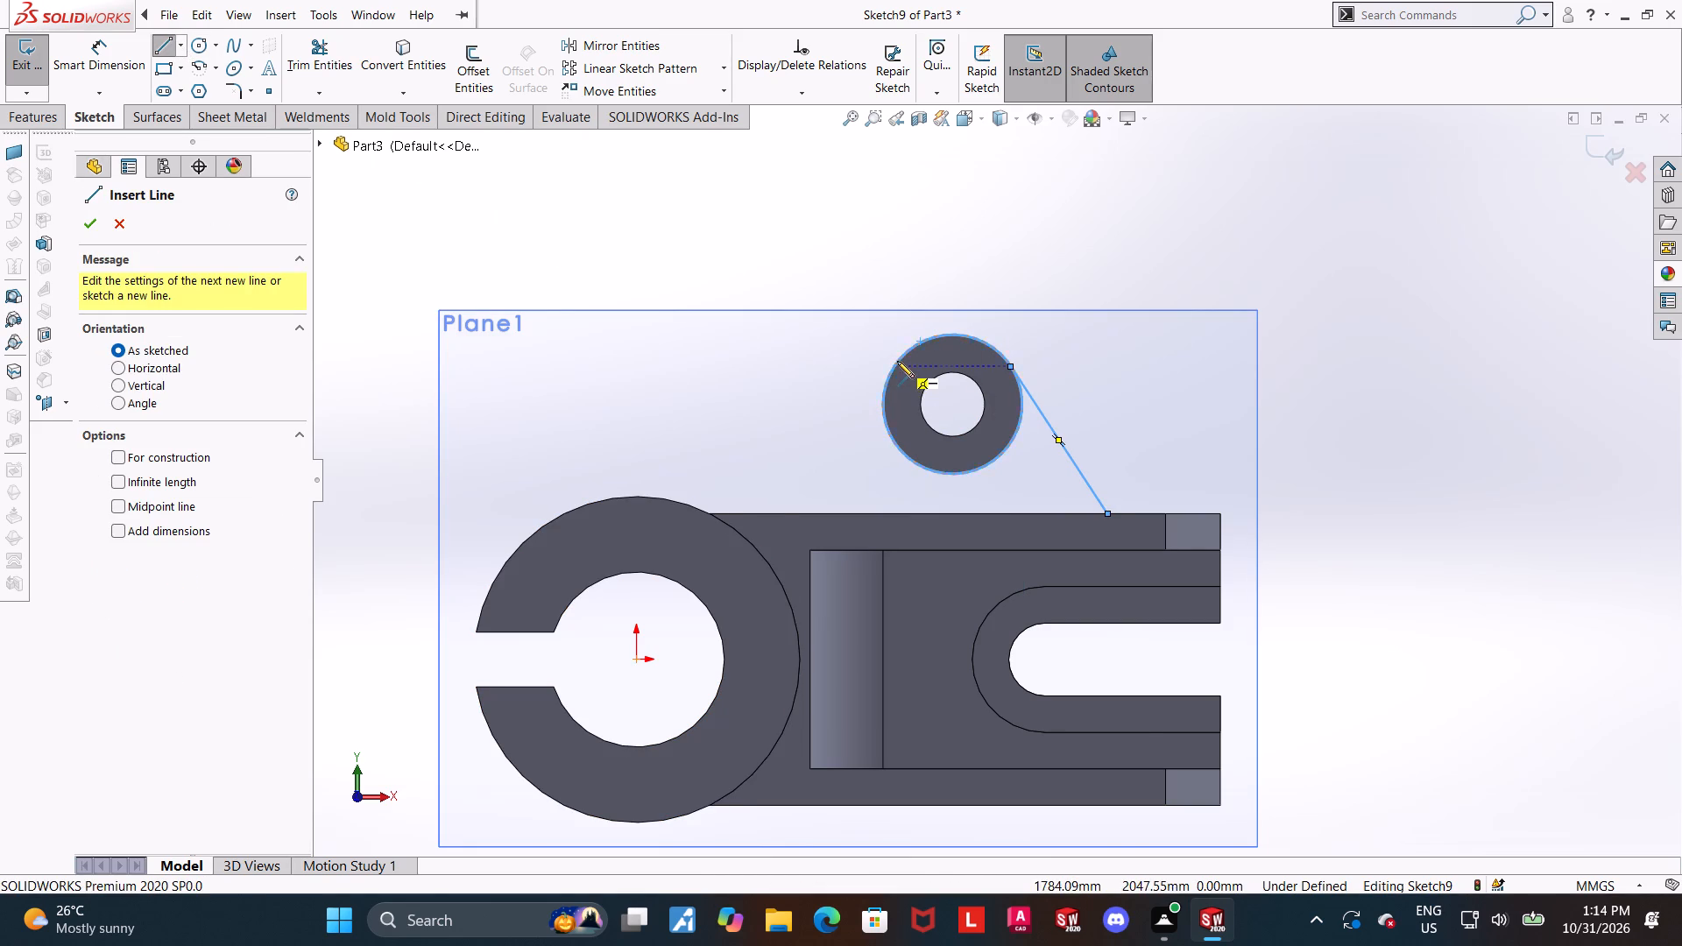
pyautogui.click(897, 361)
pyautogui.click(769, 515)
pyautogui.press('Escape')
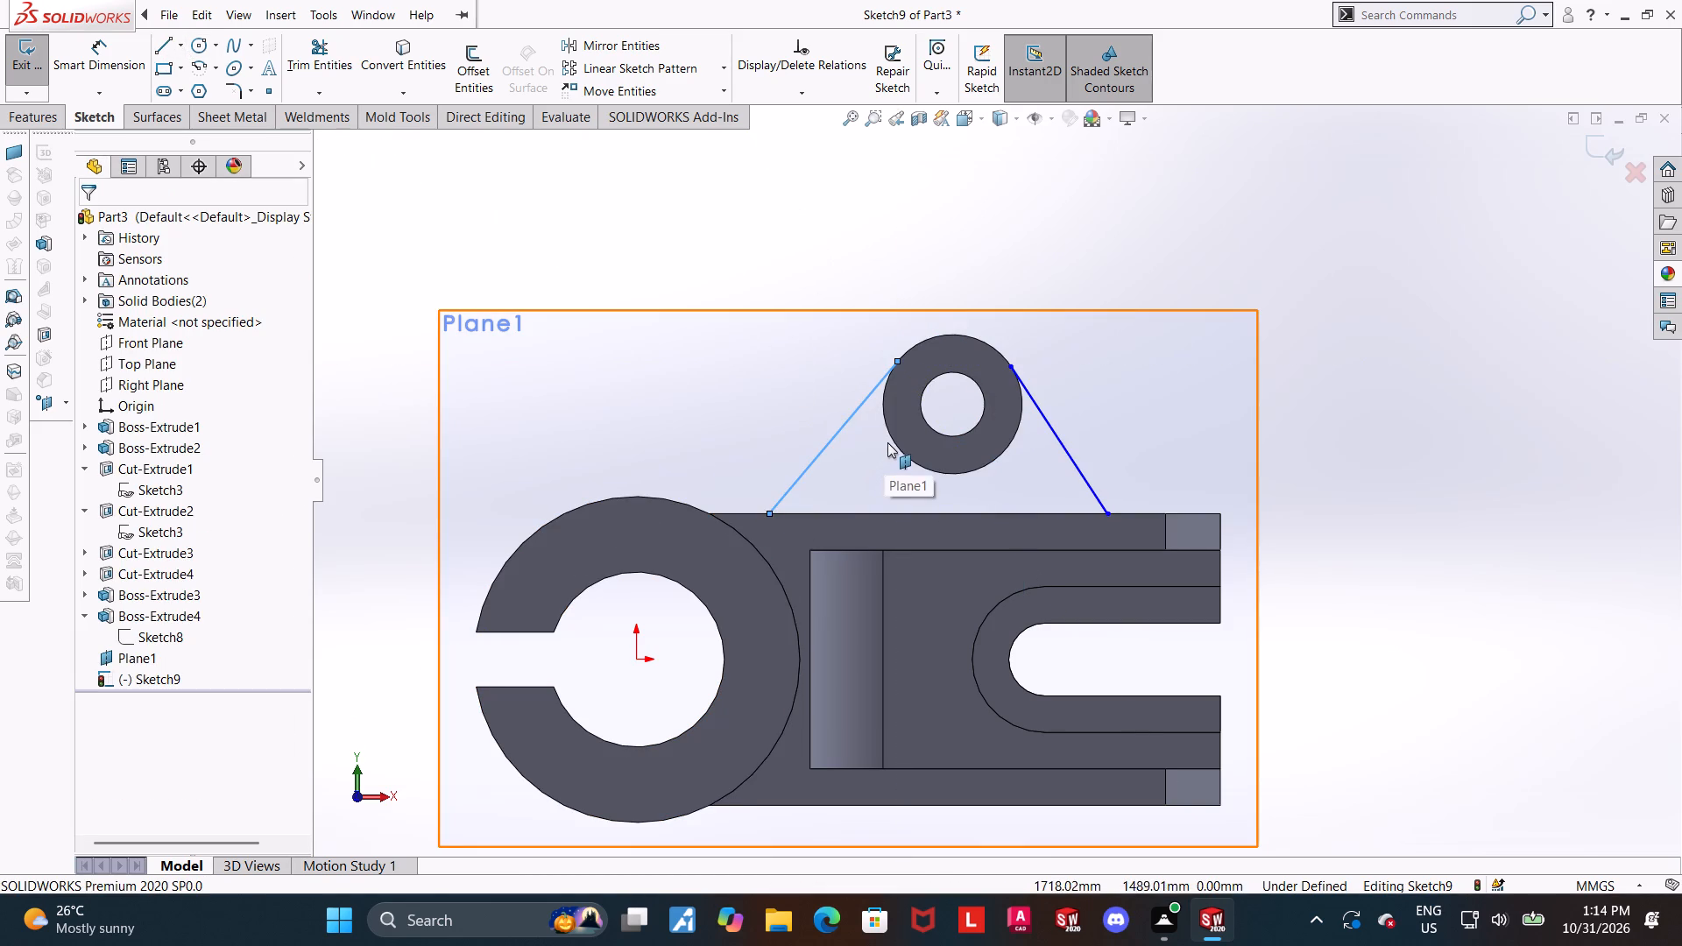
pyautogui.click(893, 440)
pyautogui.keyDown('ctrl'); pyautogui.click(859, 409); pyautogui.keyUp('ctrl')
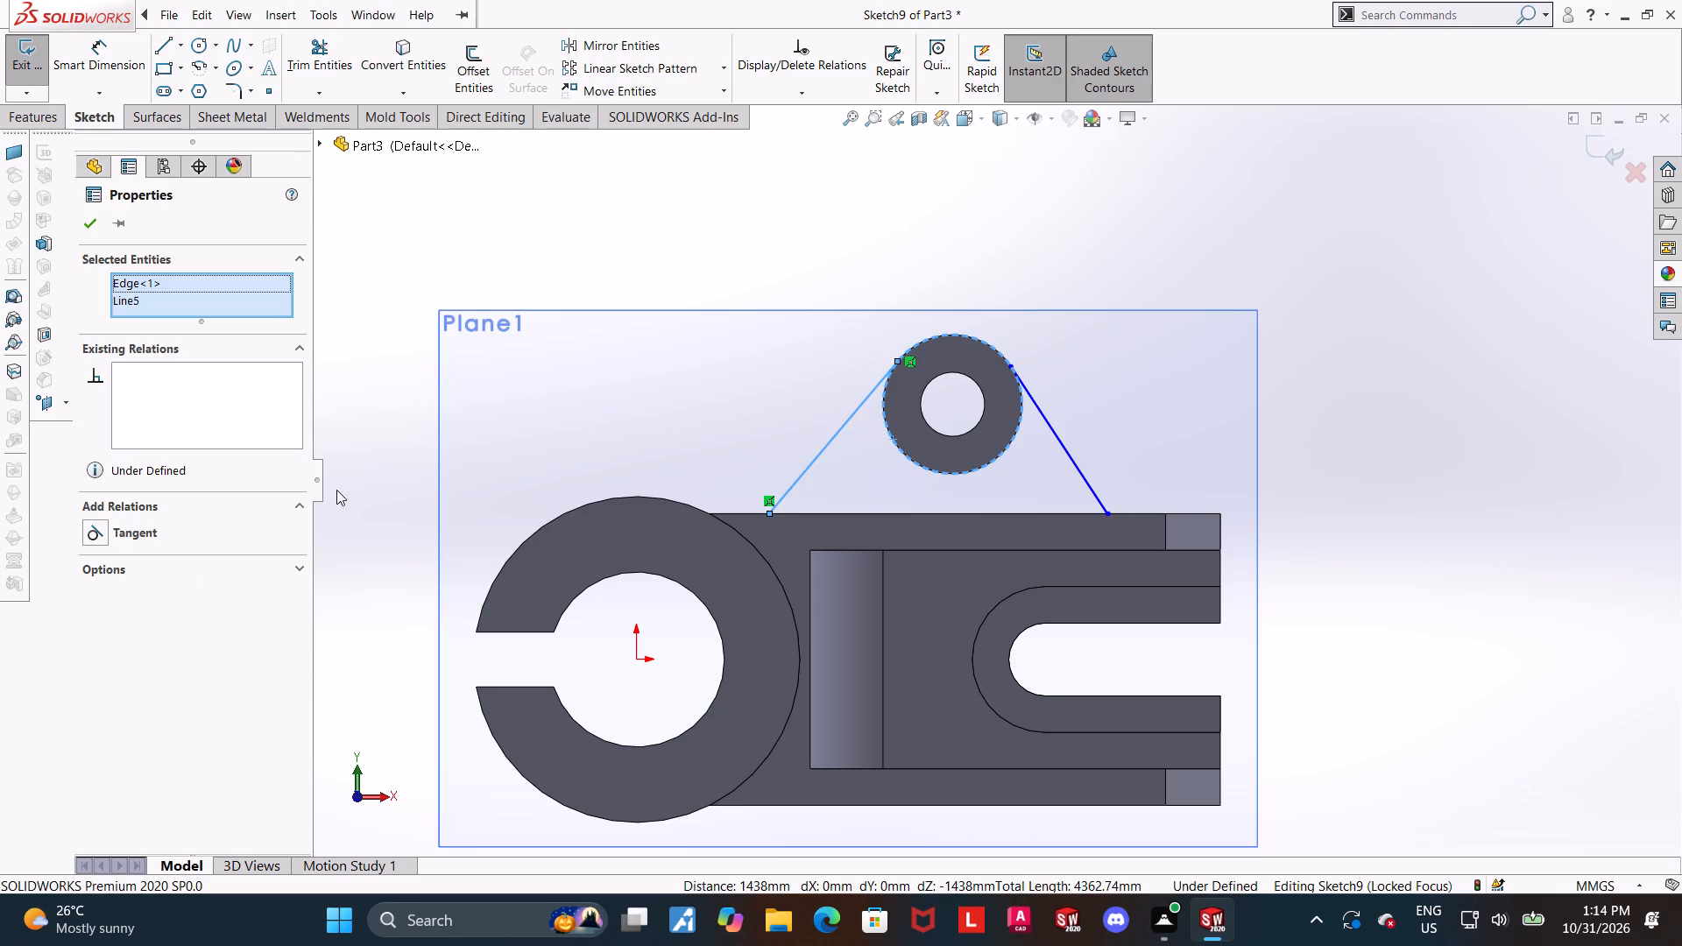
pyautogui.click(94, 527)
pyautogui.click(1336, 506)
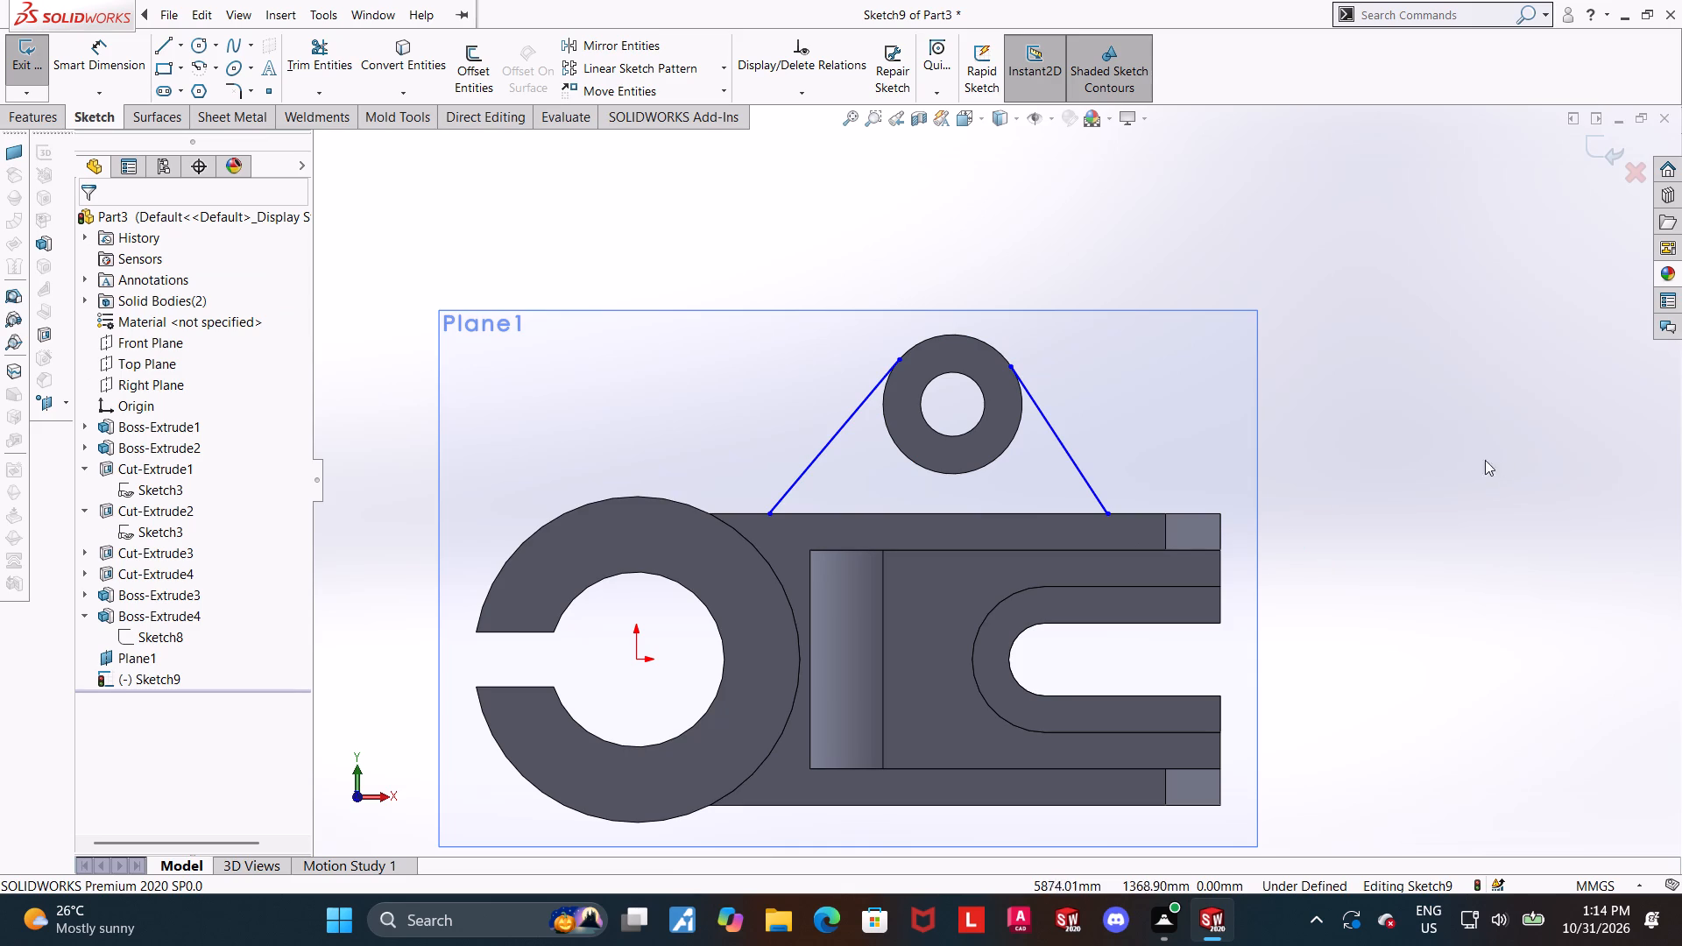
pyautogui.click(1356, 427)
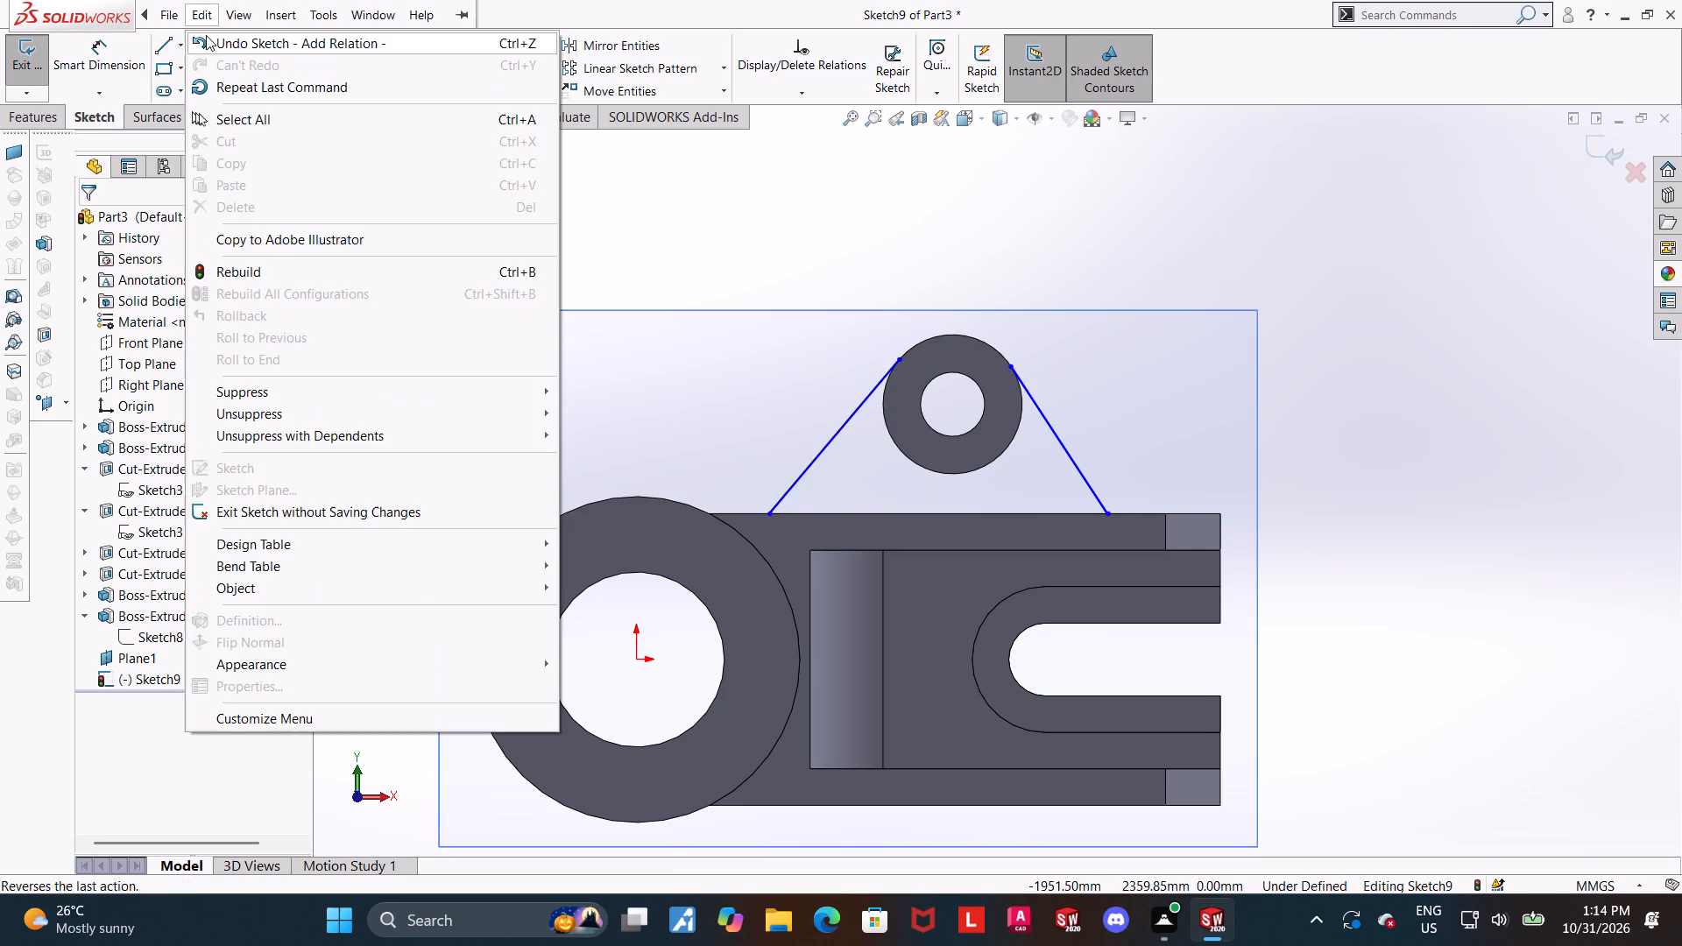
# Sketch a vertical centerline from the cylinder's center up to a point above its outer edge.
pyautogui.click(176, 42)
pyautogui.click(190, 81)
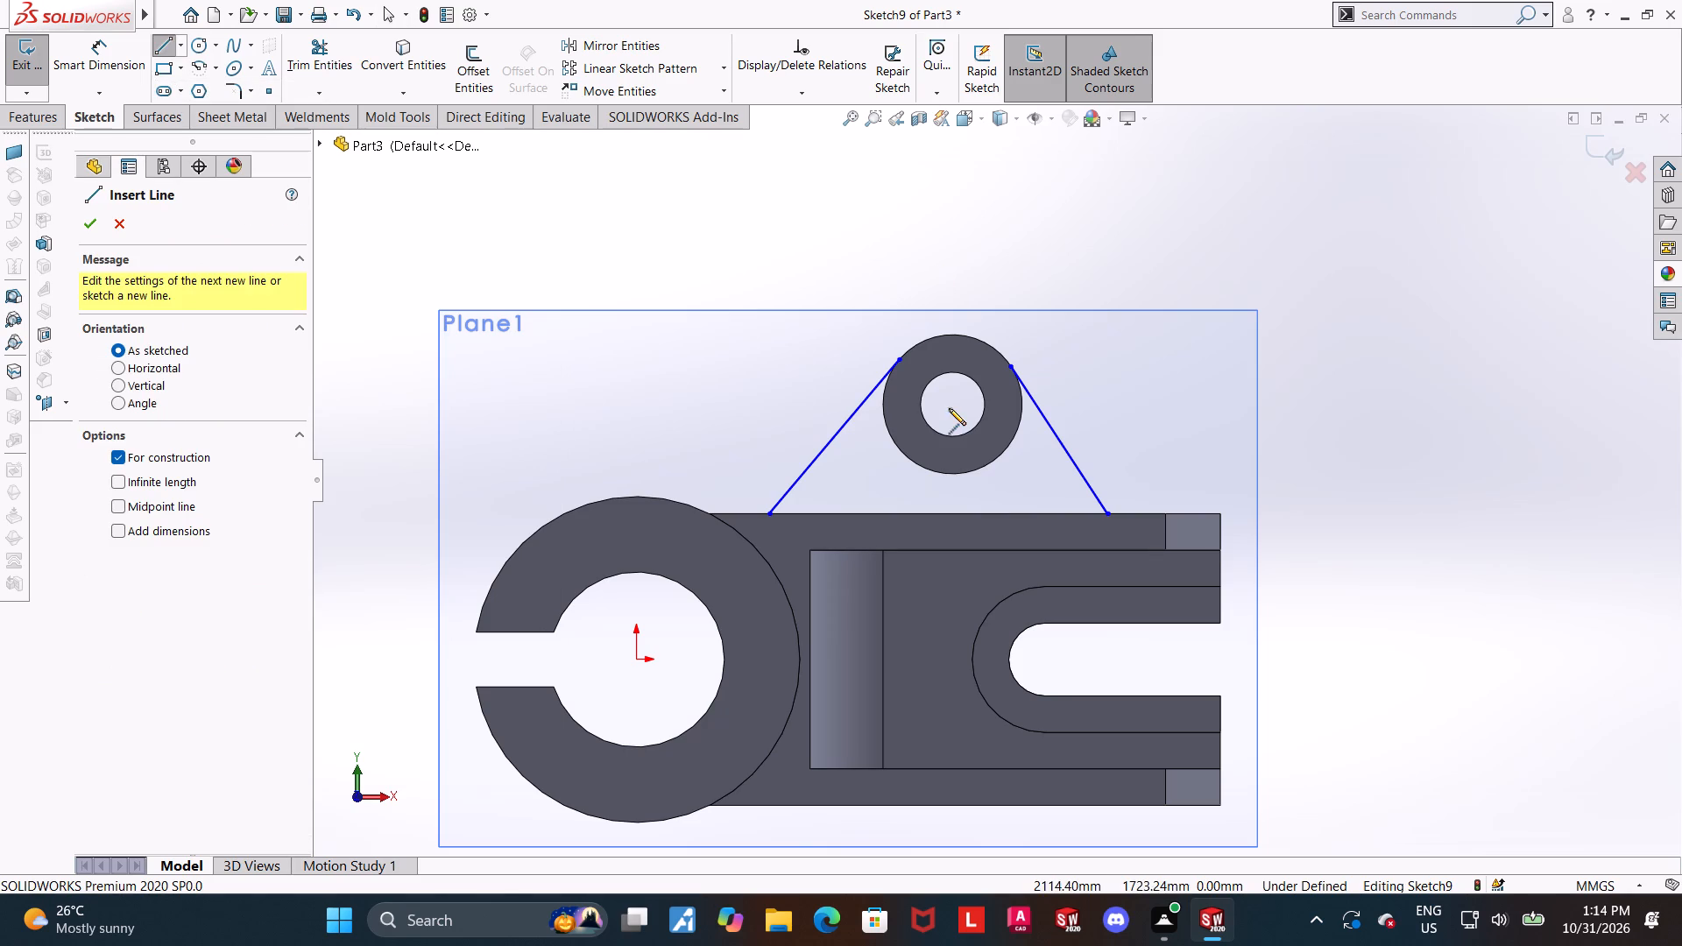
pyautogui.click(952, 400)
pyautogui.click(956, 257)
pyautogui.press('Escape')
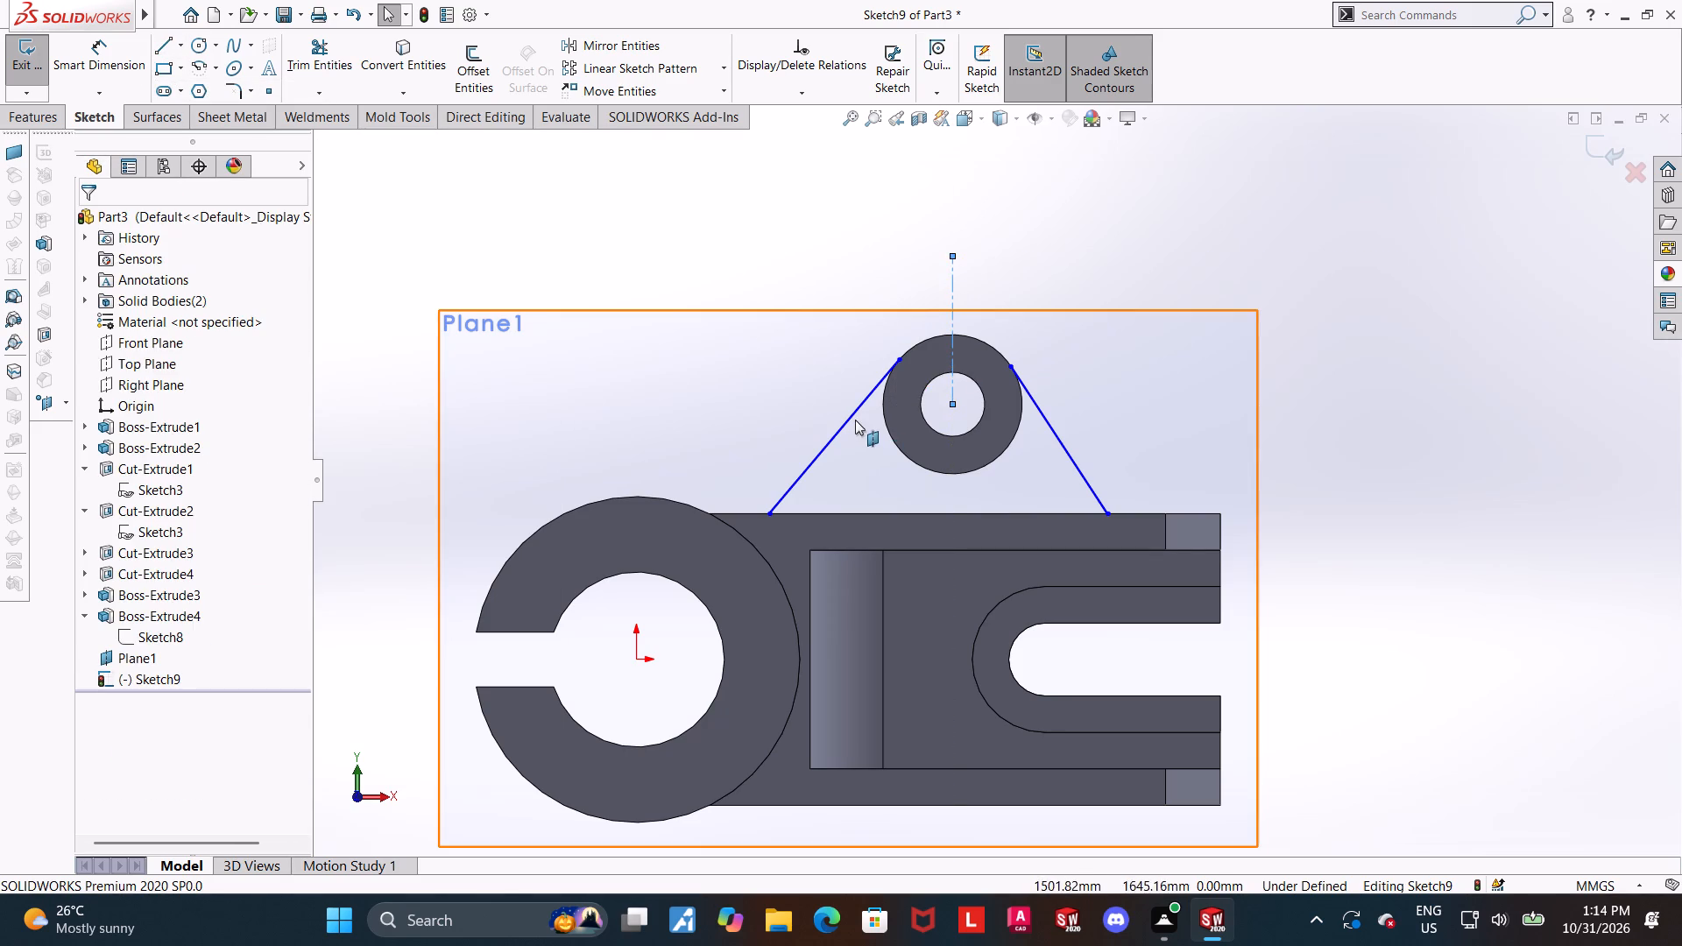
# Make the two slanted lines symmetric about the vertical centerline.
pyautogui.click(852, 415)
pyautogui.keyDown('ctrl'); pyautogui.click(952, 285); pyautogui.keyUp('ctrl')
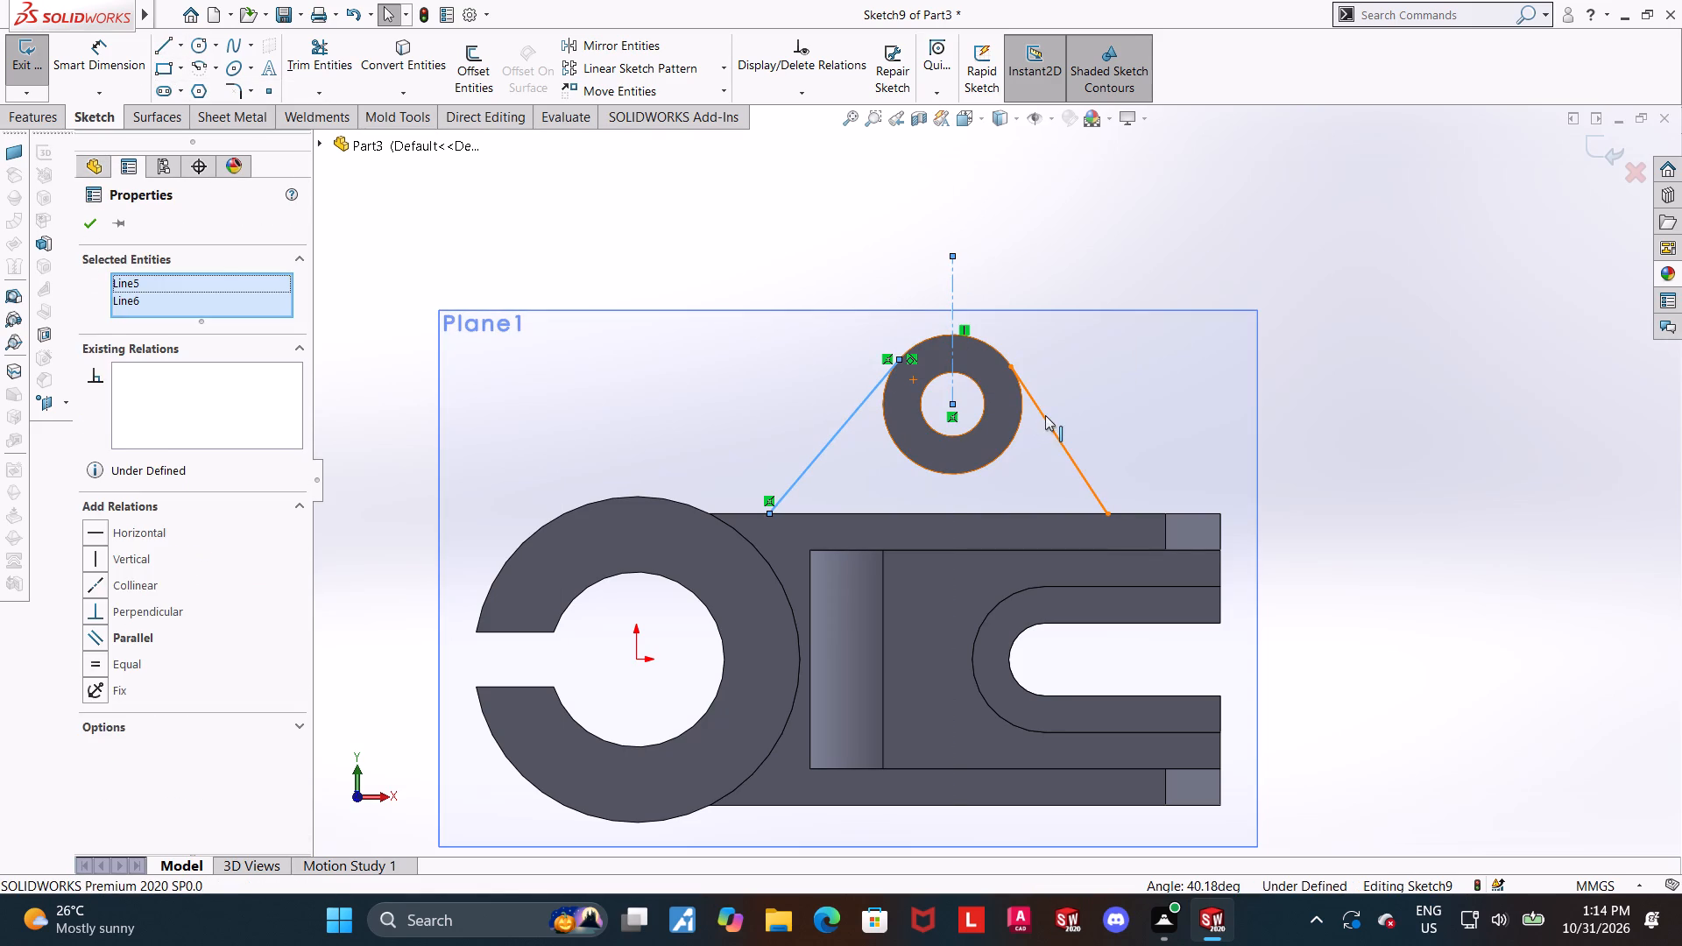
pyautogui.keyDown('ctrl'); pyautogui.click(1045, 415); pyautogui.keyUp('ctrl')
pyautogui.click(95, 686)
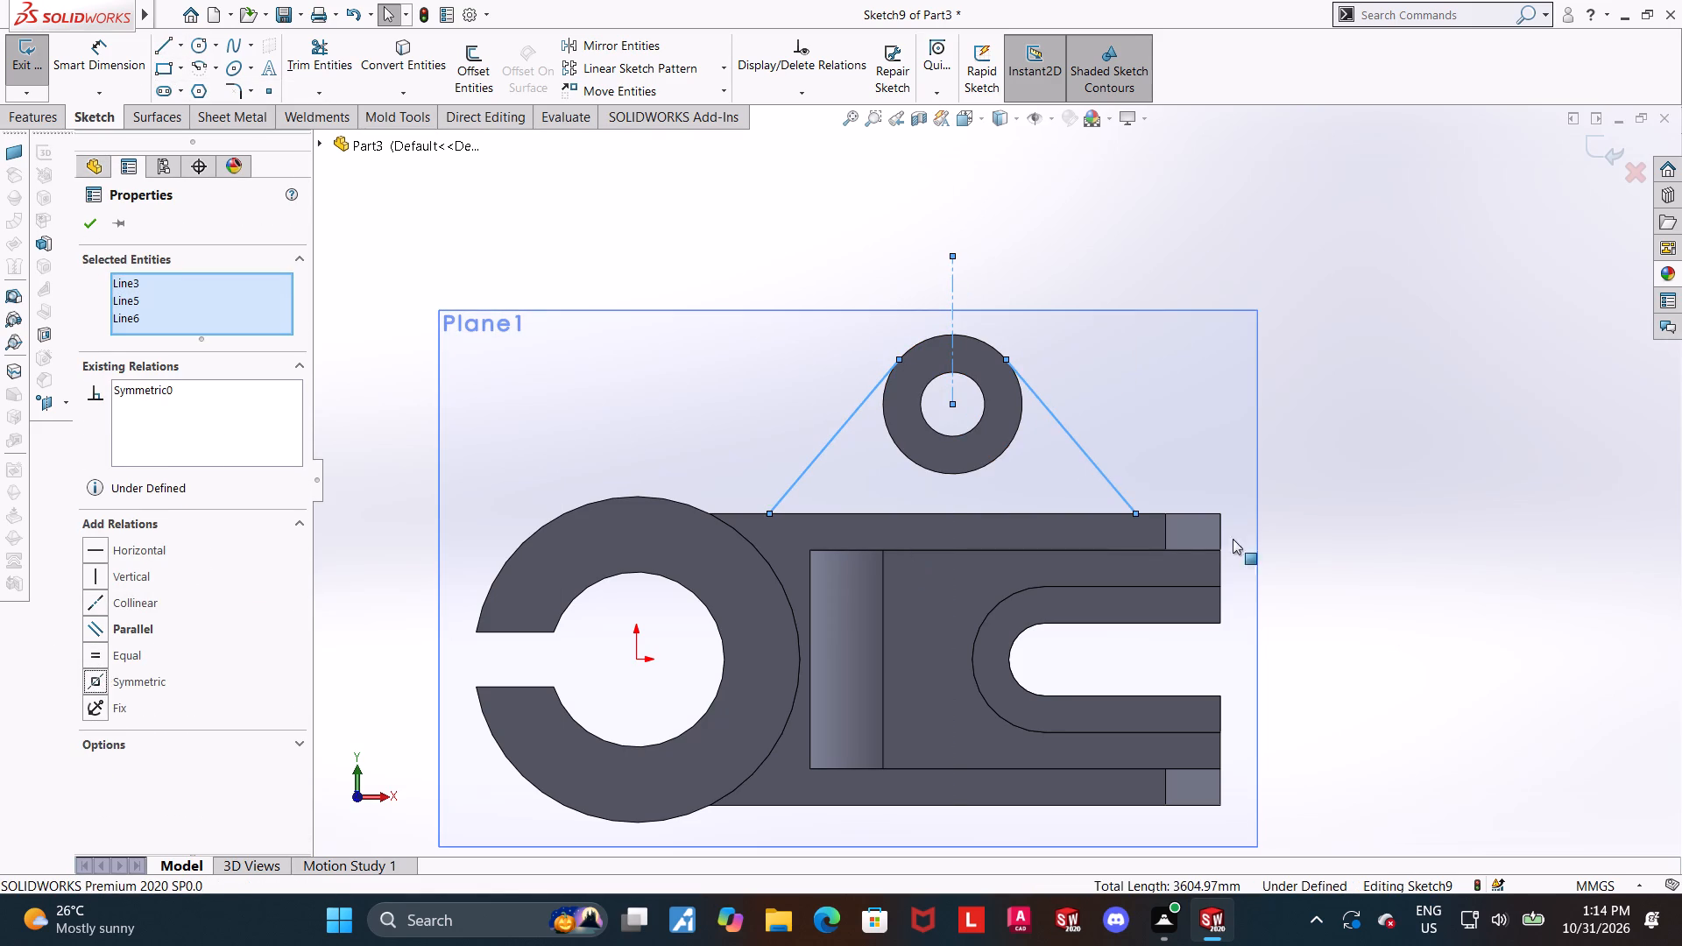
pyautogui.click(1464, 359)
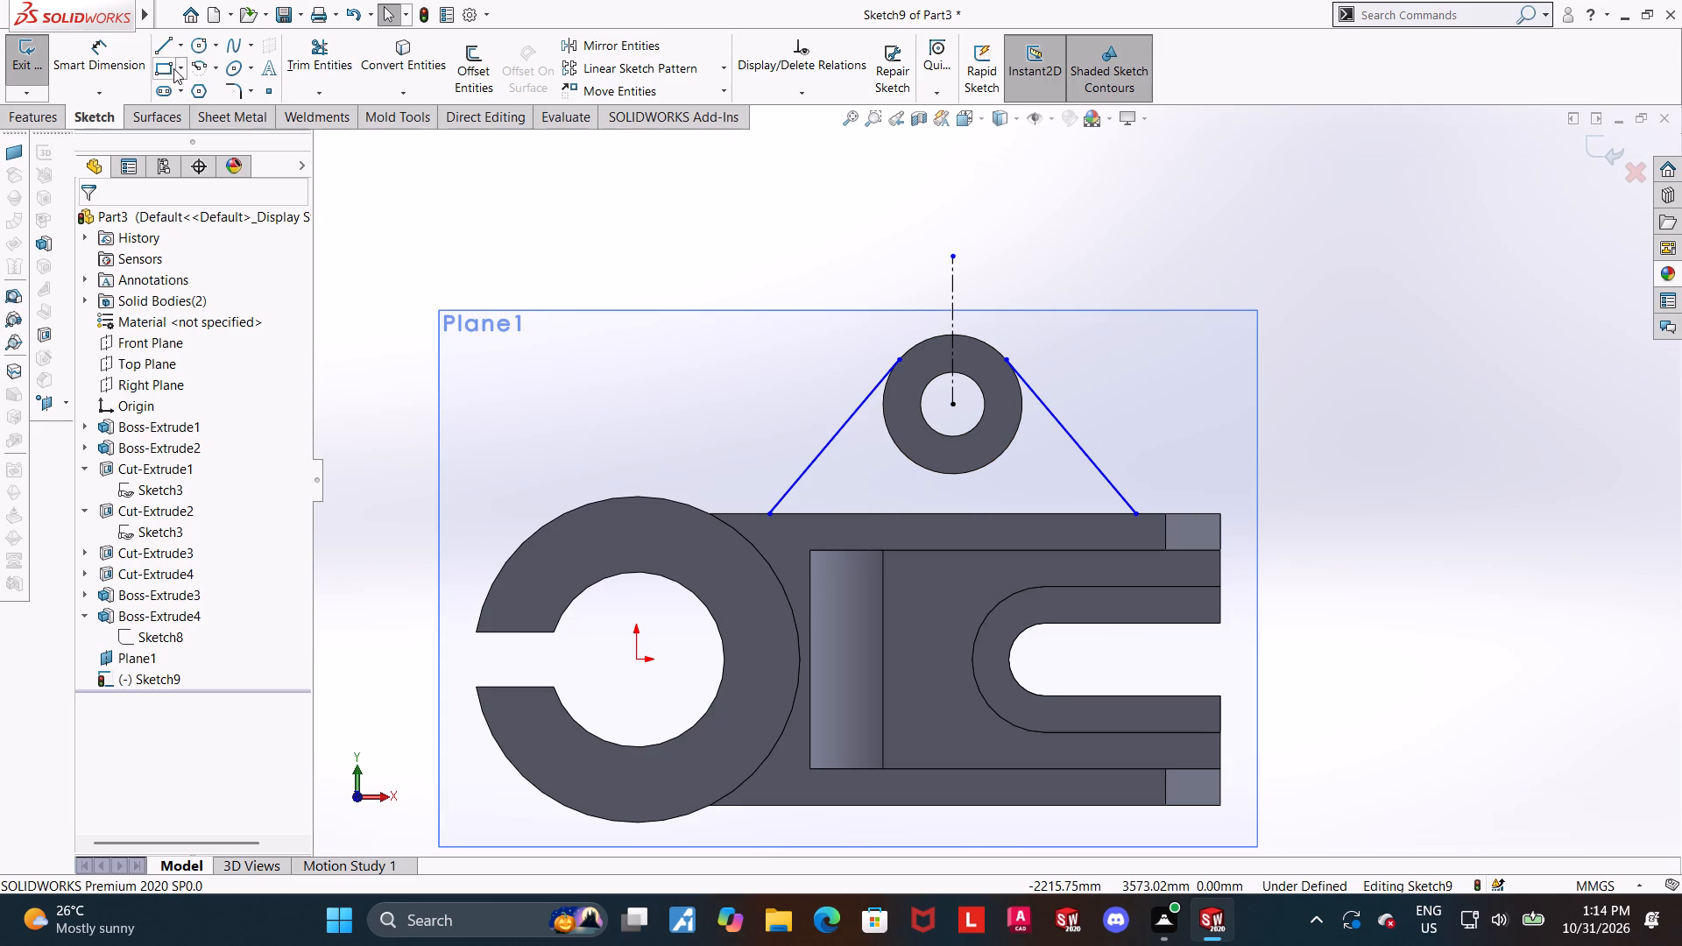
# Sketch a horizontal base line about 2515 mm long joining the lower endpoints of the two slanted lines.
pyautogui.click(166, 49)
pyautogui.click(772, 518)
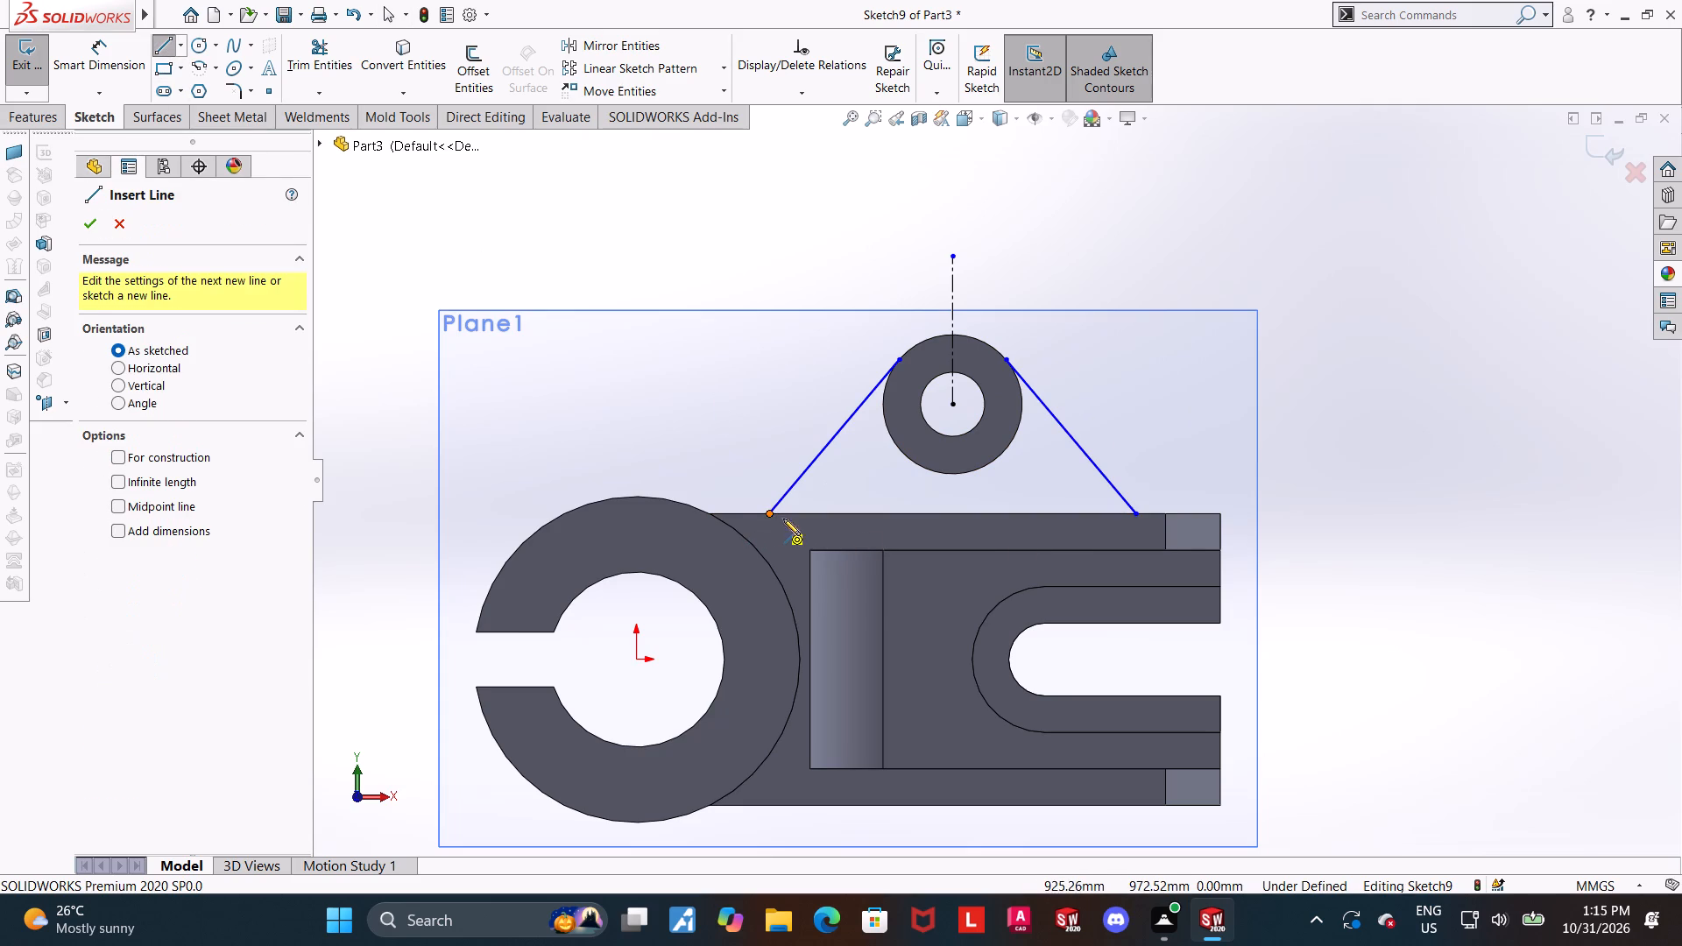
pyautogui.click(1137, 517)
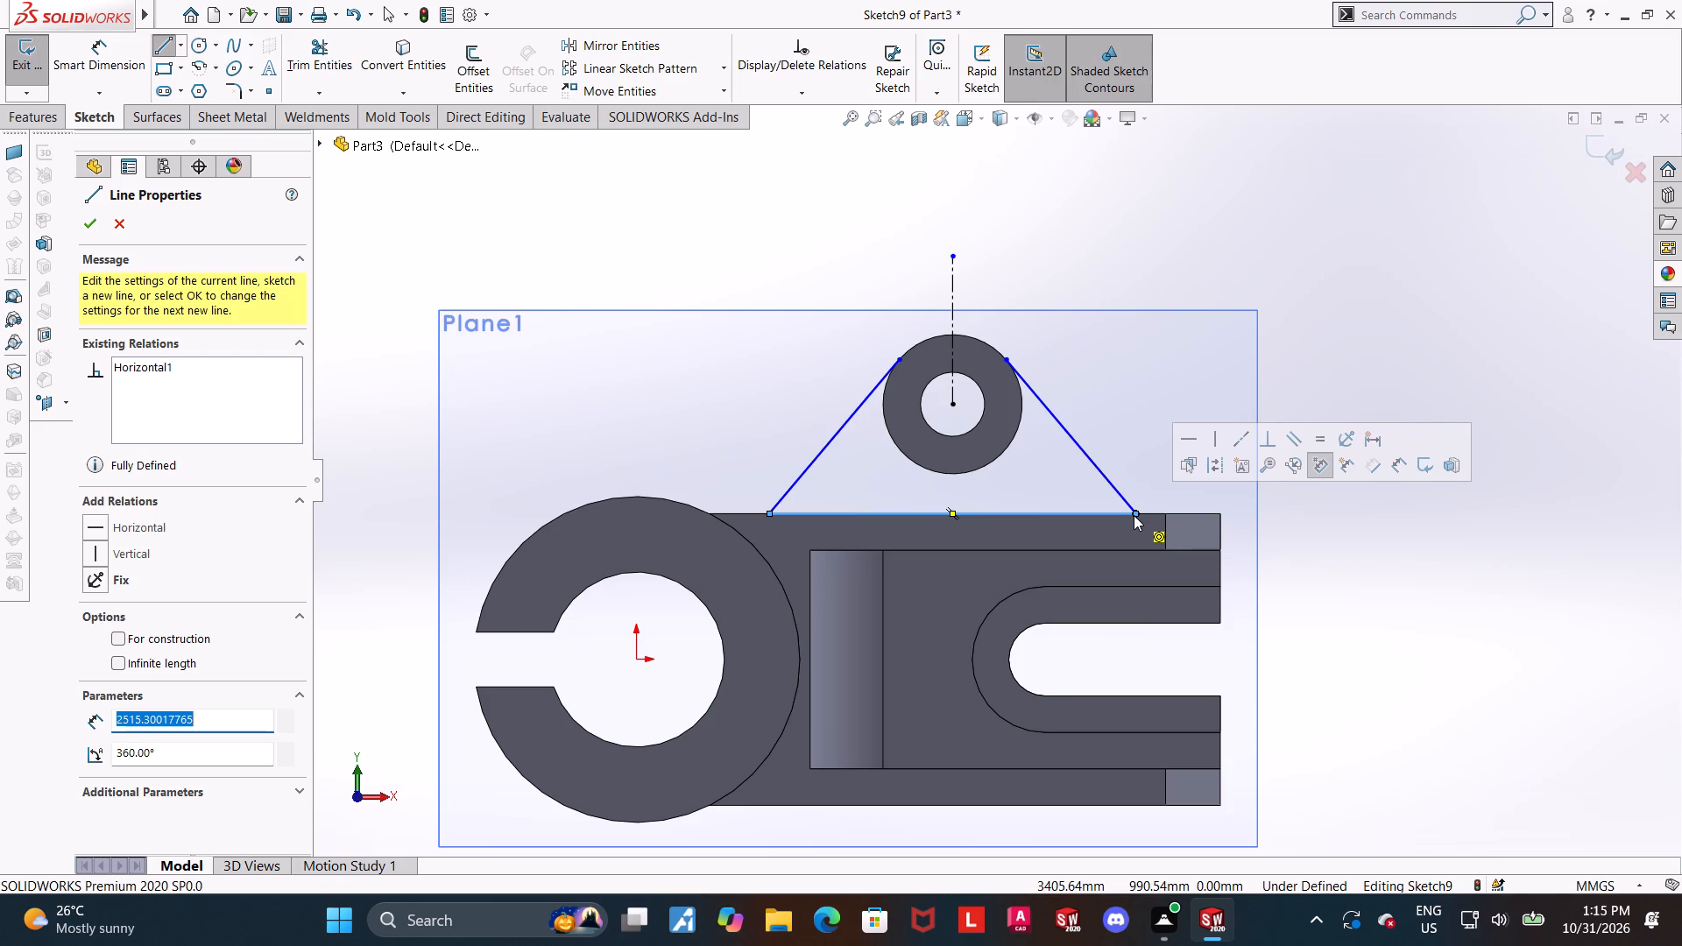
pyautogui.scroll(1, 1055, 489)
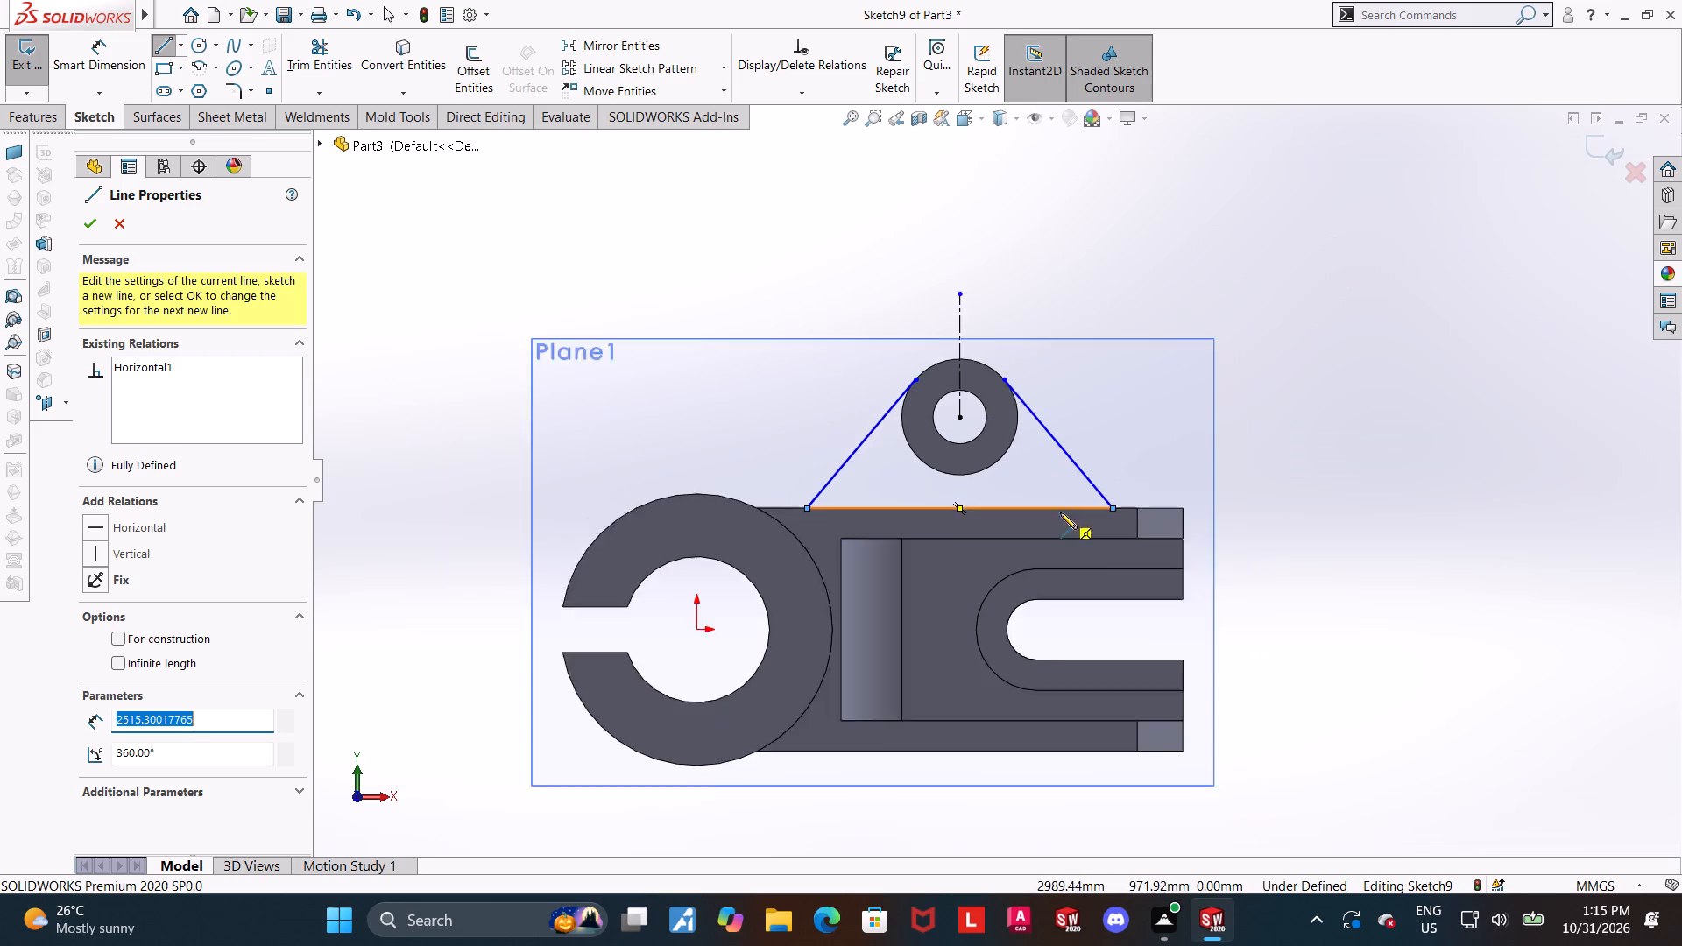
pyautogui.scroll(1, 1060, 512)
pyautogui.click(1311, 503)
pyautogui.press('Escape')
pyautogui.press('Escape')
# Dimension the angle between the two slanted lines as 80 degrees.
pyautogui.scroll(-3, 1180, 453)
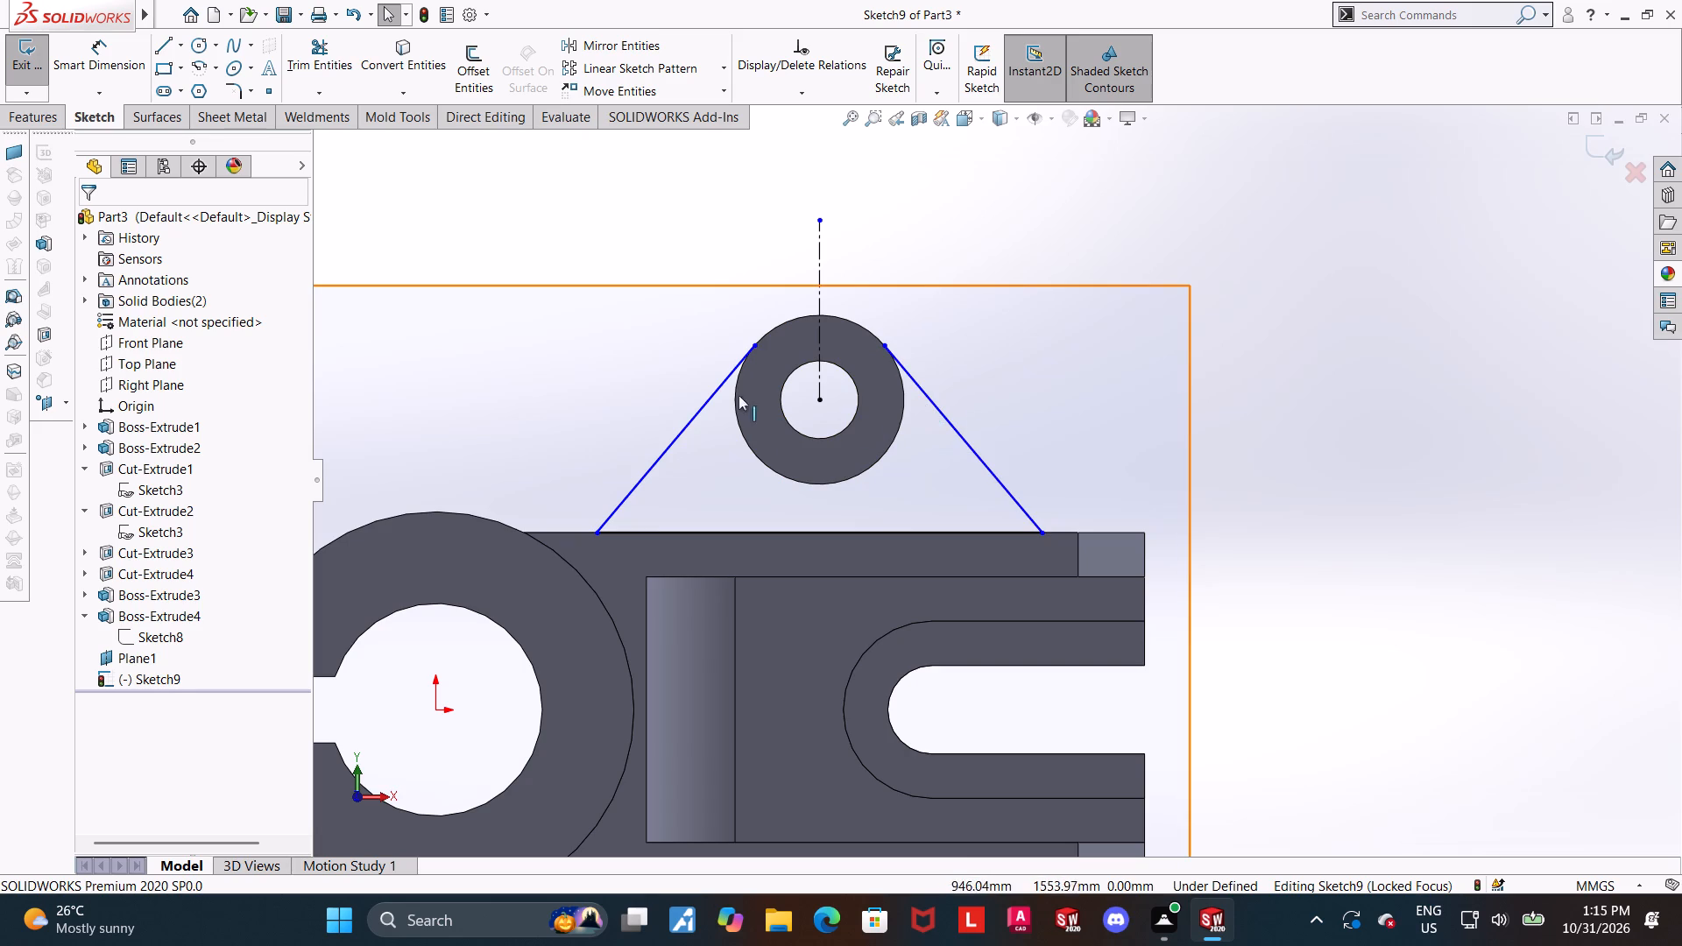
pyautogui.scroll(1, 823, 408)
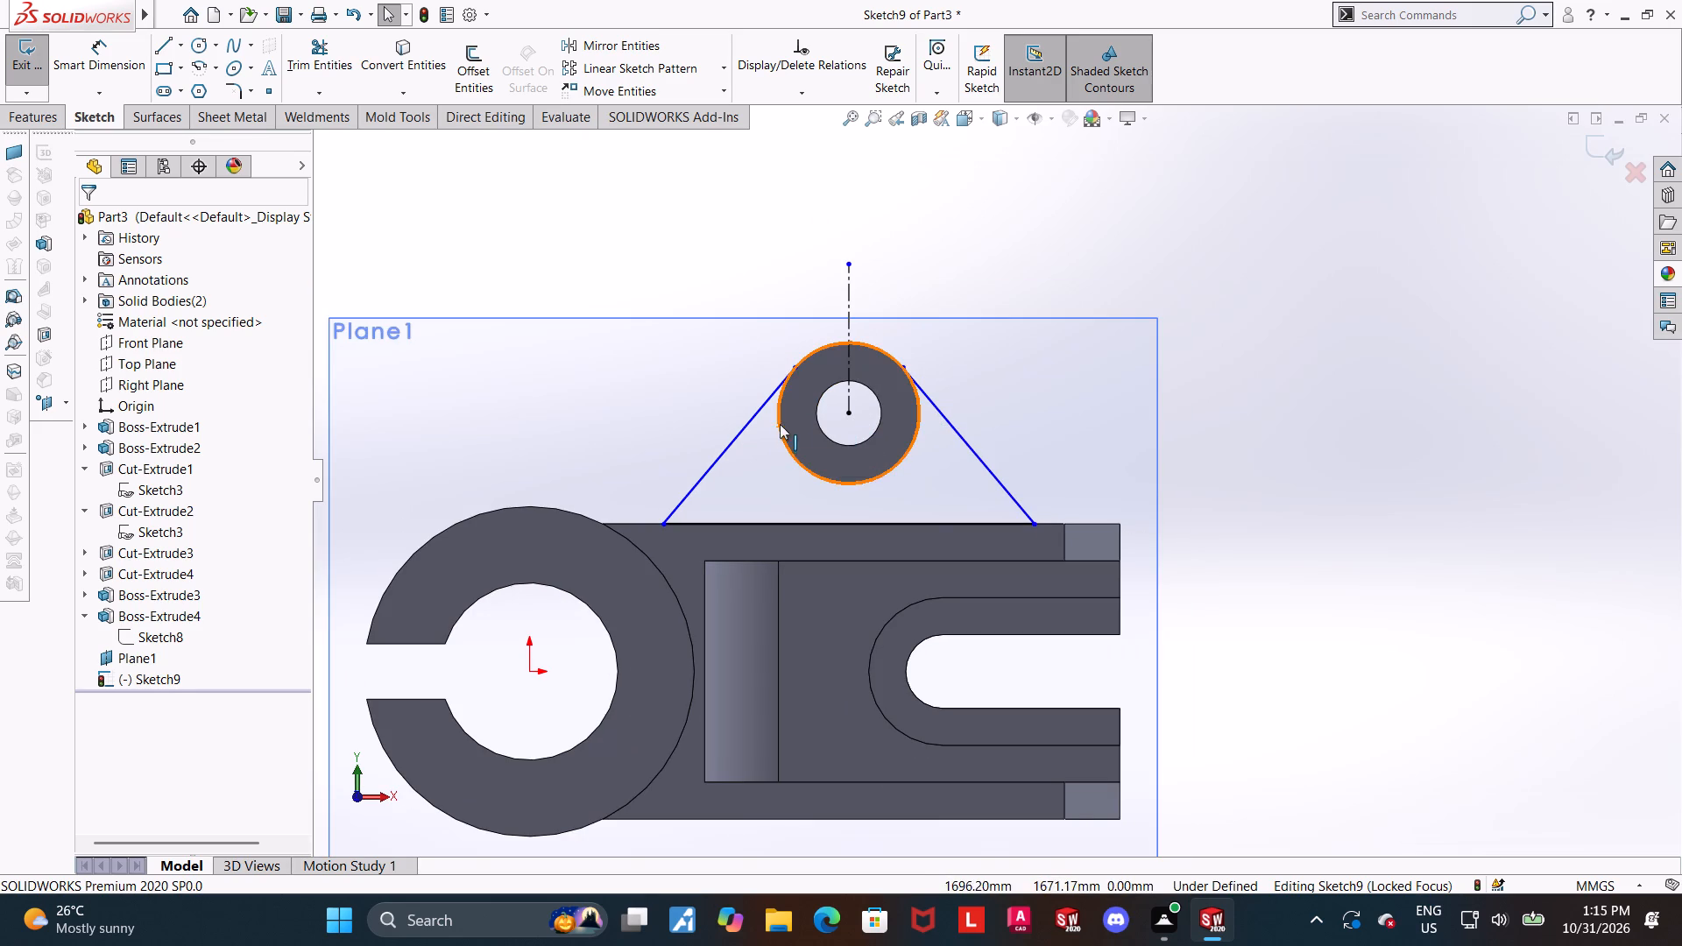
pyautogui.press('Escape')
pyautogui.click(94, 56)
pyautogui.doubleClick(724, 444)
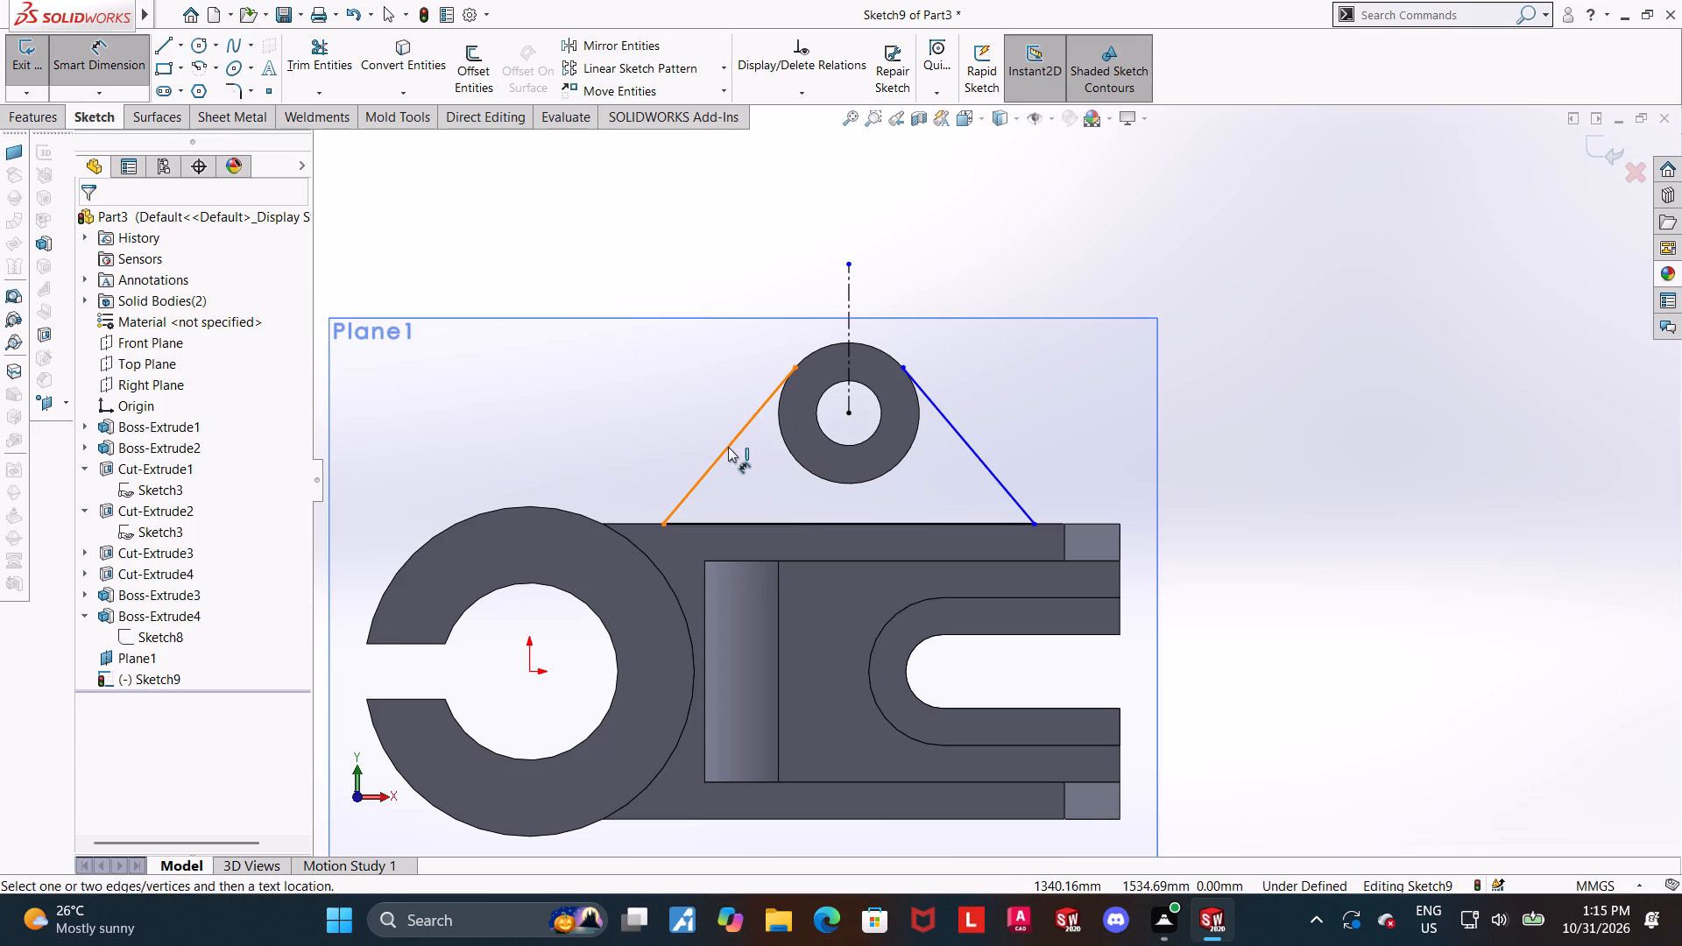
pyautogui.click(959, 434)
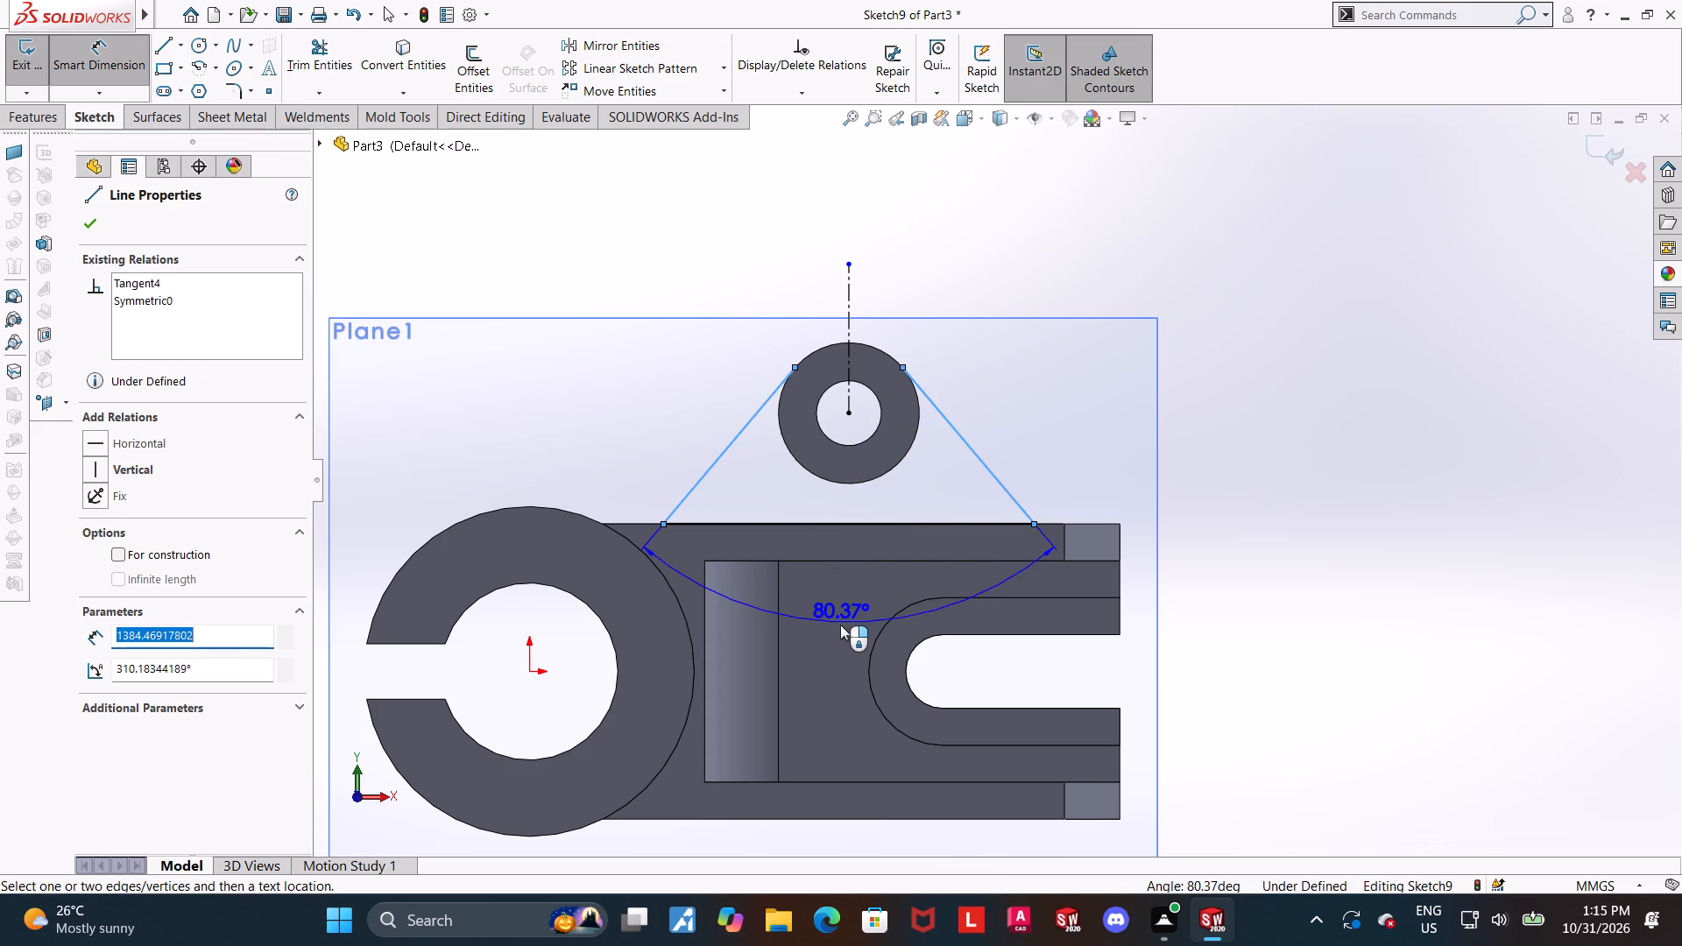
pyautogui.click(840, 625)
pyautogui.write('80')
pyautogui.press('Return')
pyautogui.press('Escape')
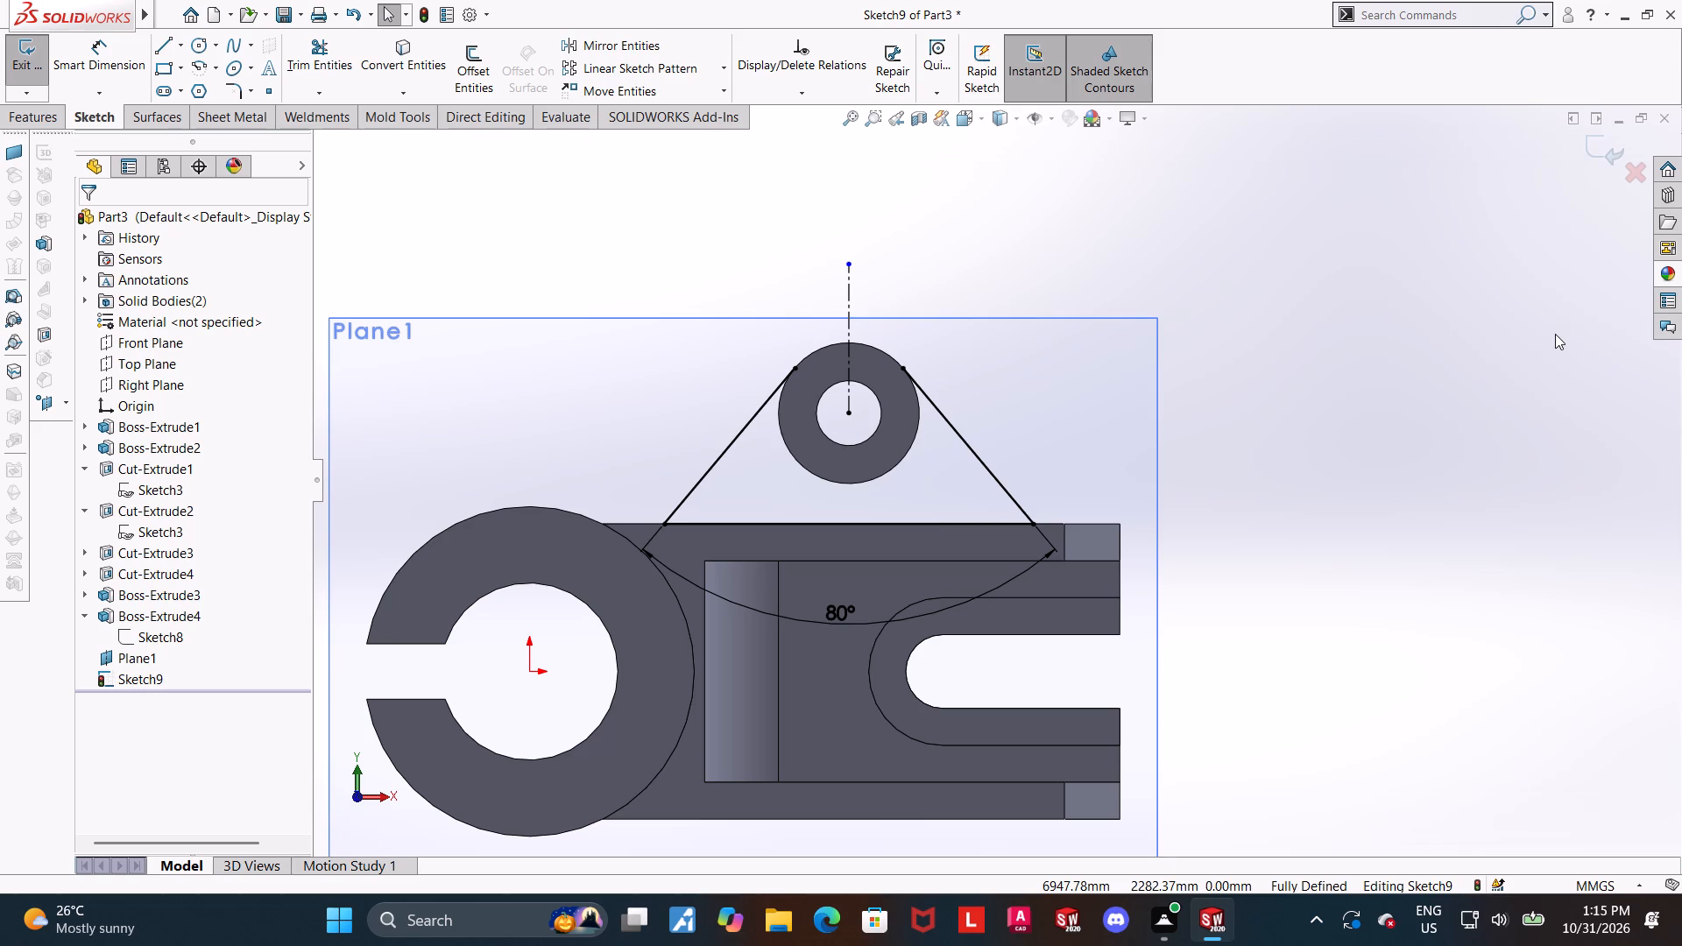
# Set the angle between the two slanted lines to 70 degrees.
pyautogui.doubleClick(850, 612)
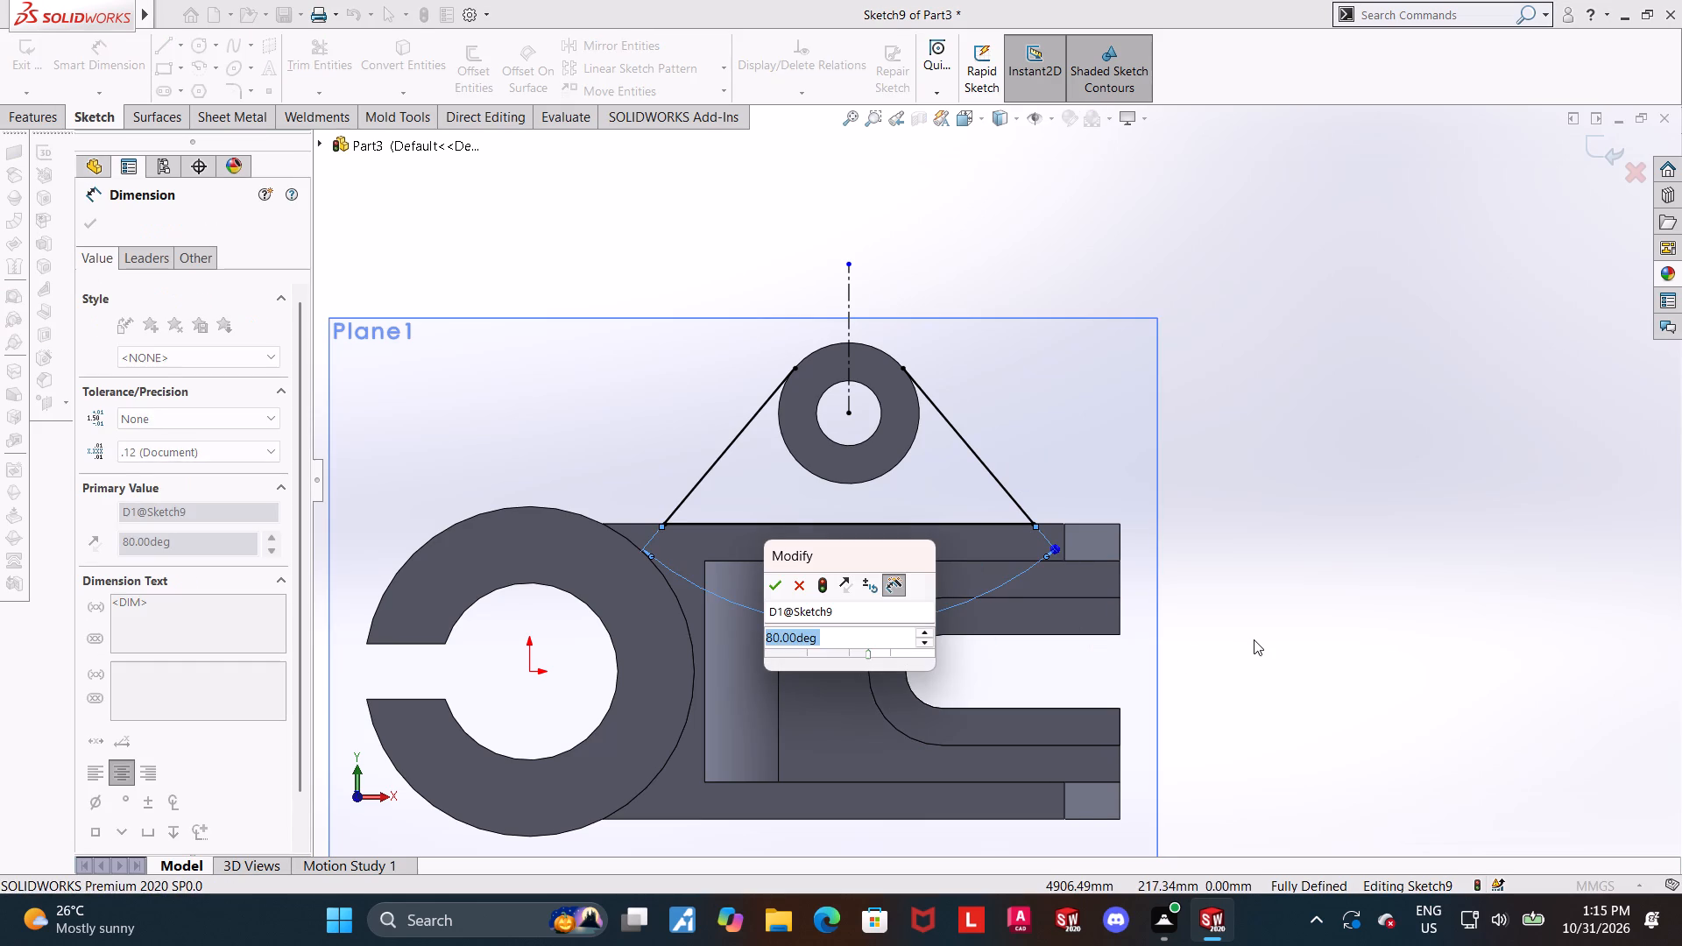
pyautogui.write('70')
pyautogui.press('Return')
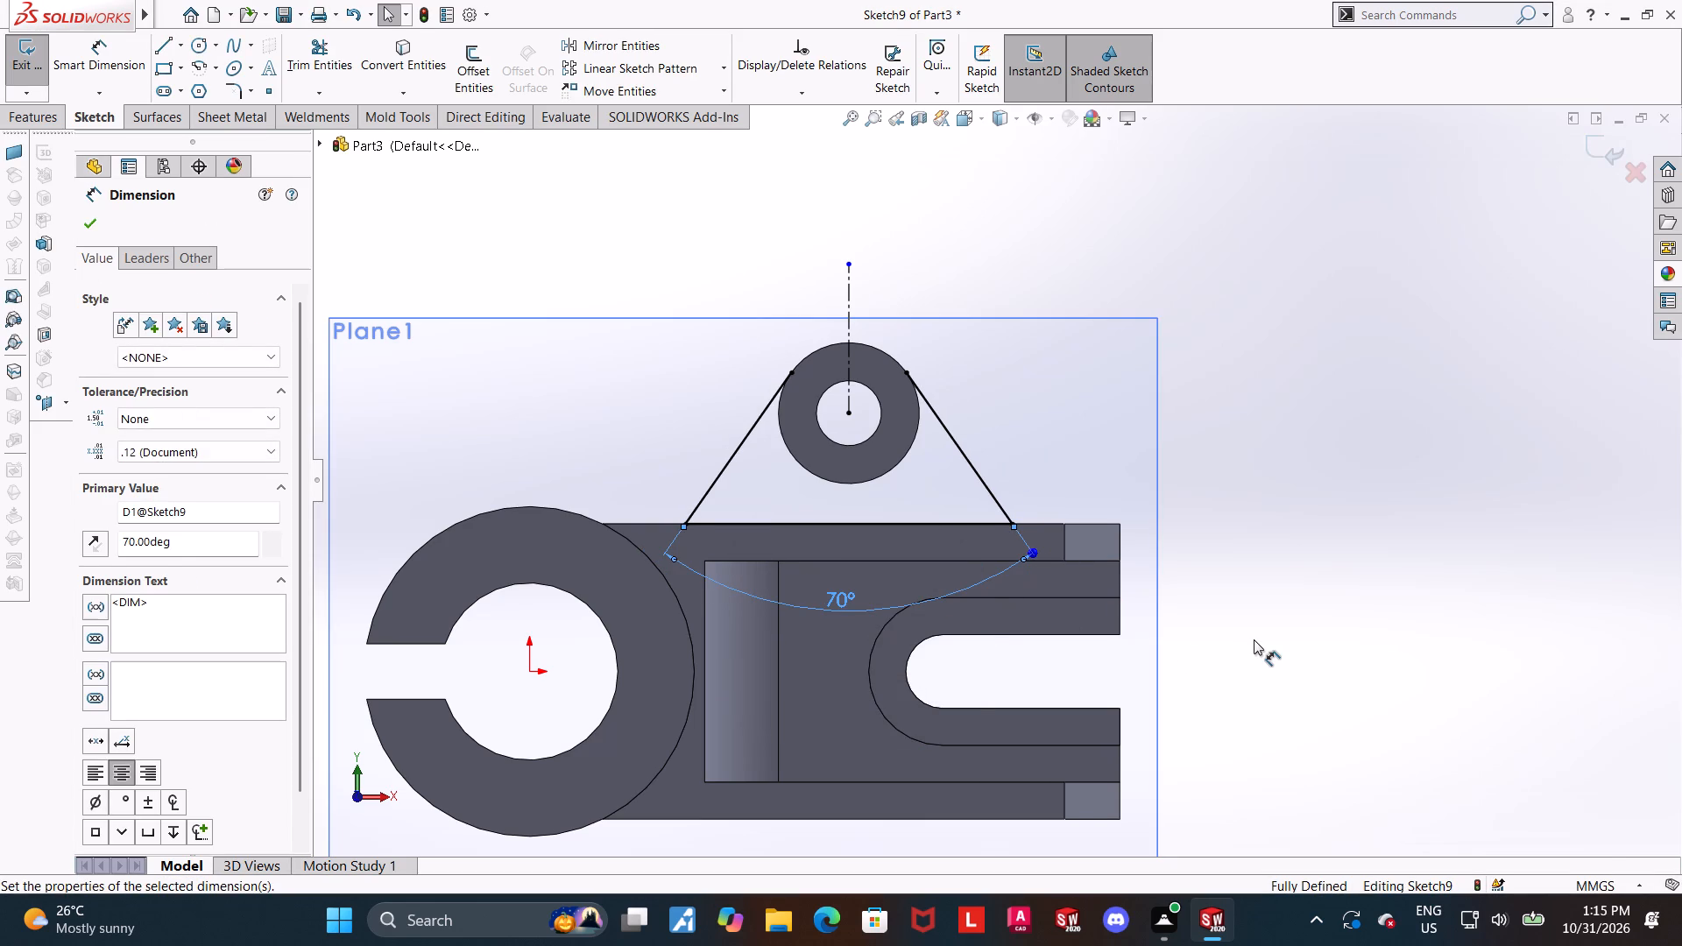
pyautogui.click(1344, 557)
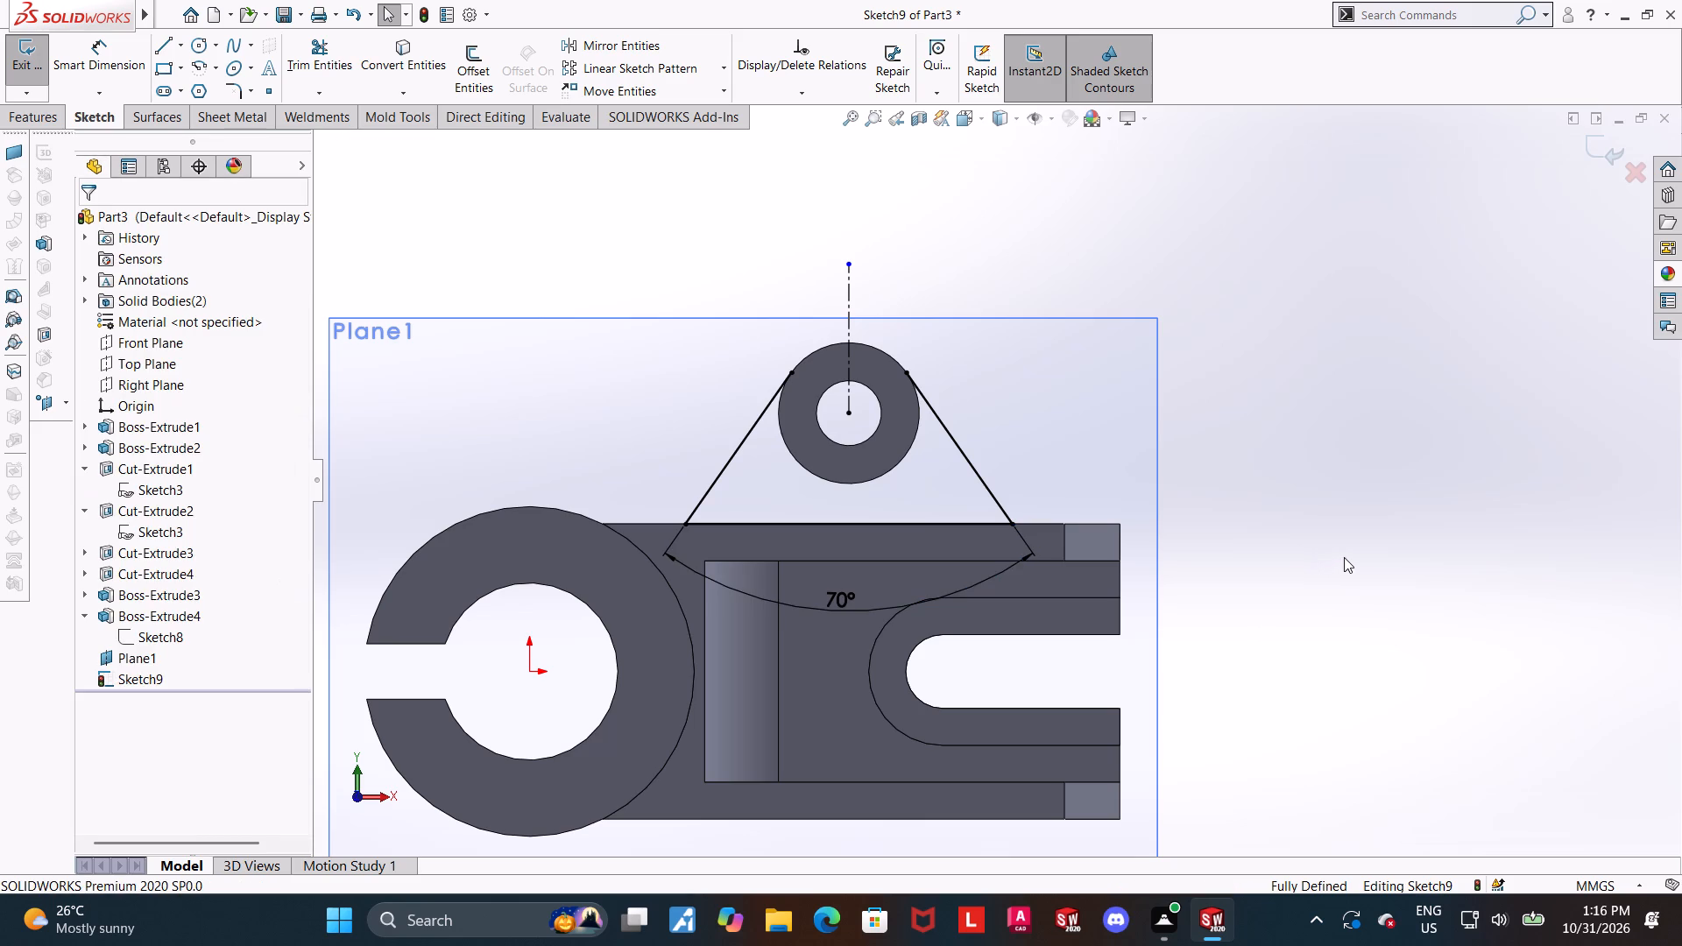
# Set the angle between the two slanted lines to 75 degrees and exit the sketch.
pyautogui.doubleClick(849, 608)
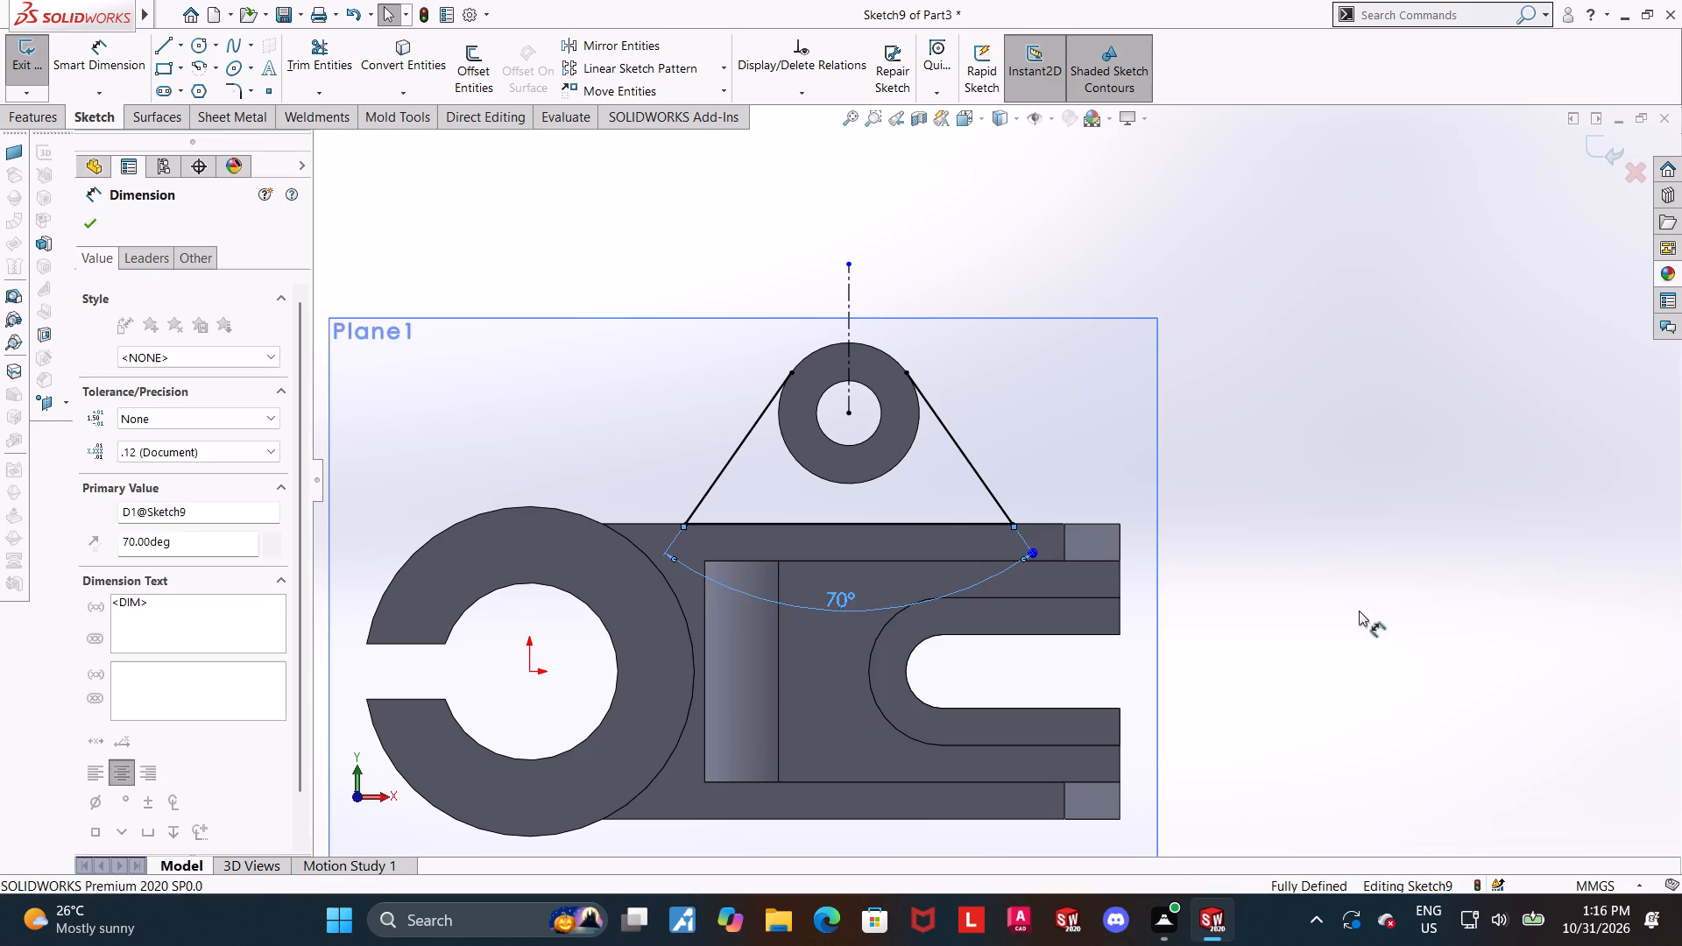
pyautogui.write('75')
pyautogui.press('Return')
pyautogui.press('Escape')
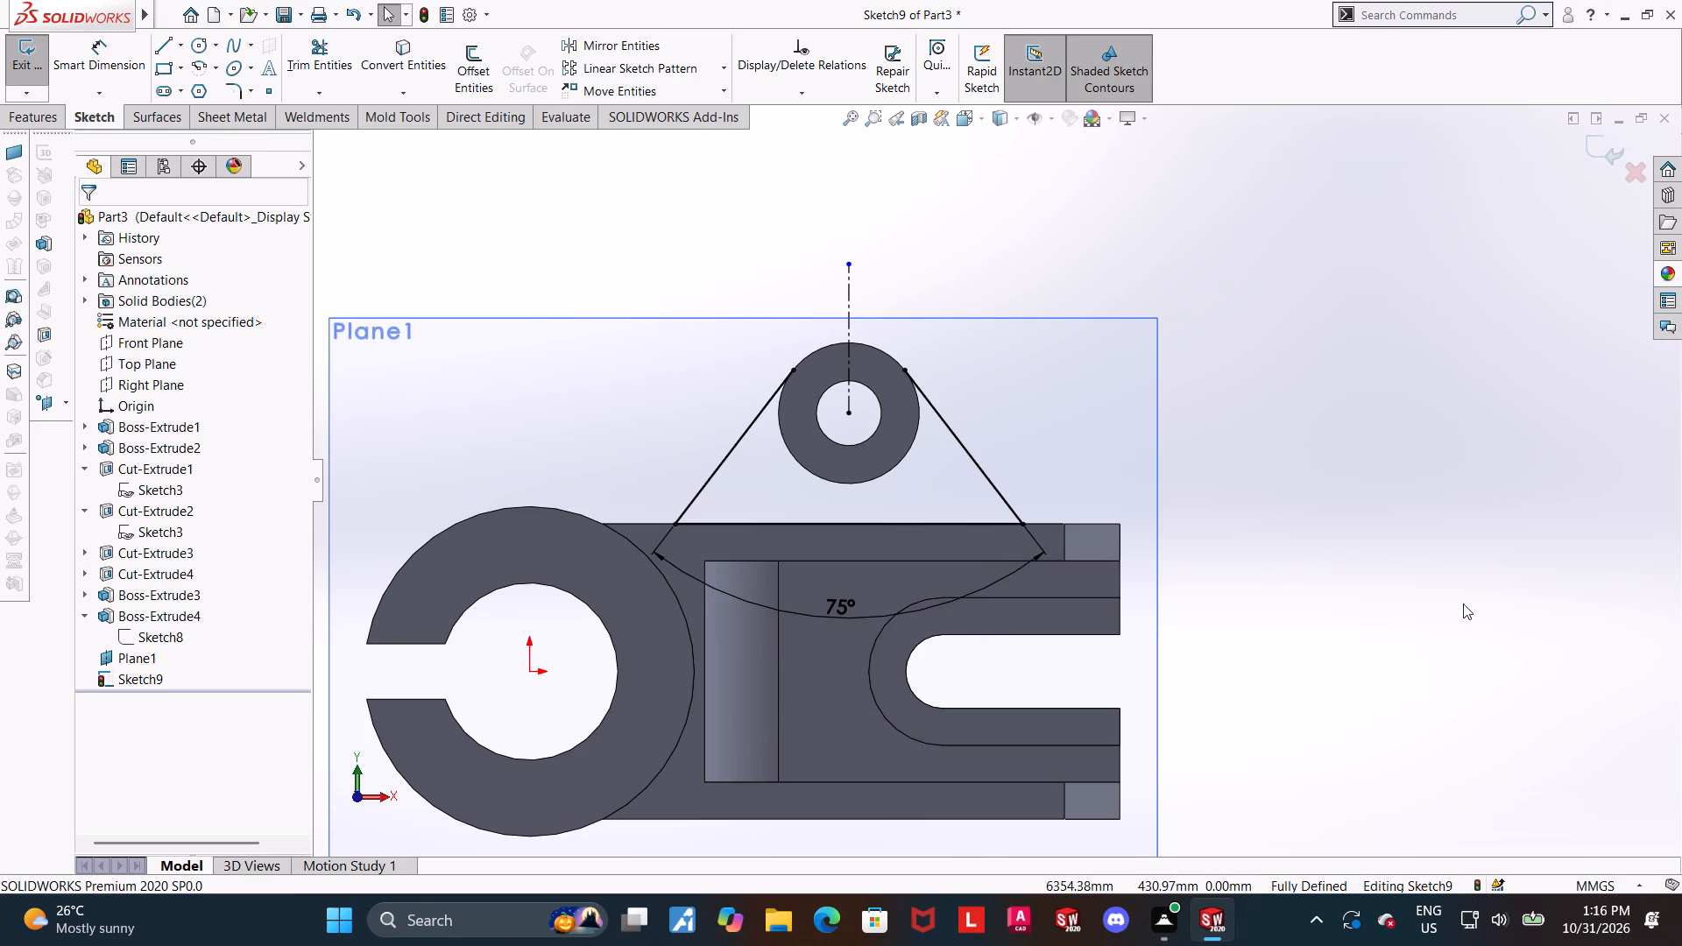
pyautogui.click(1424, 556)
pyautogui.click(1599, 152)
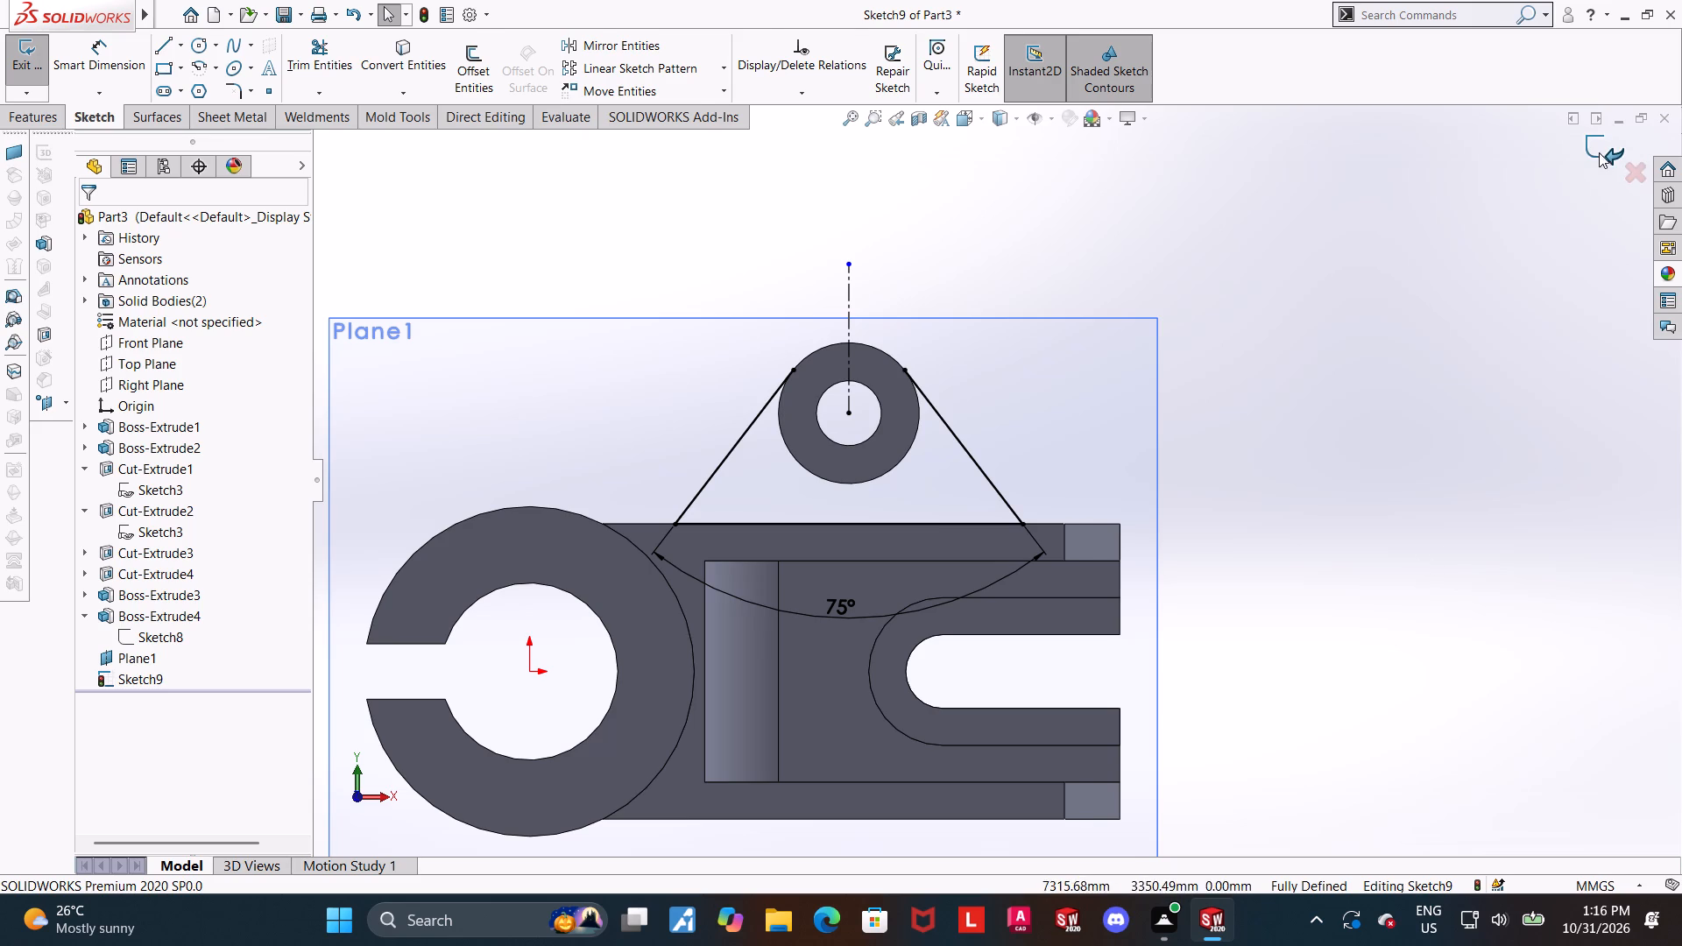
# Reopen the sketch on the offset plane and convert the cylinder's outer circular edge into sketch geometry.
pyautogui.moveTo(1363, 402); pyautogui.dragTo(1339, 438, button='middle')
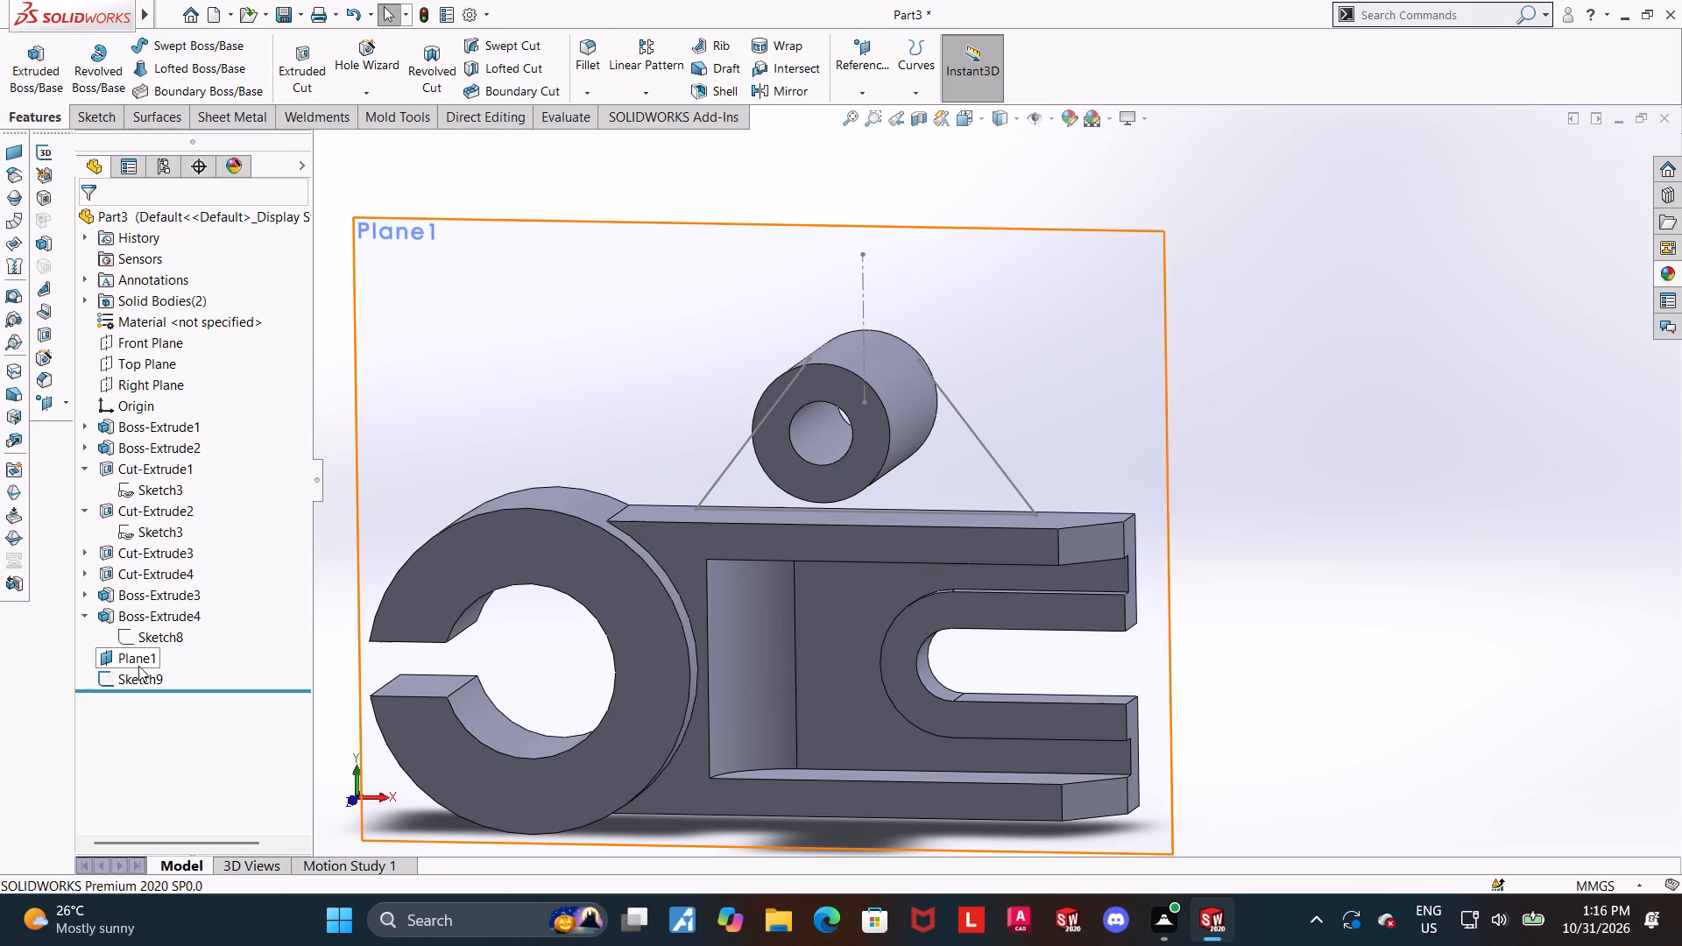
pyautogui.click(142, 679)
pyautogui.click(159, 633)
pyautogui.click(149, 674)
pyautogui.click(186, 654)
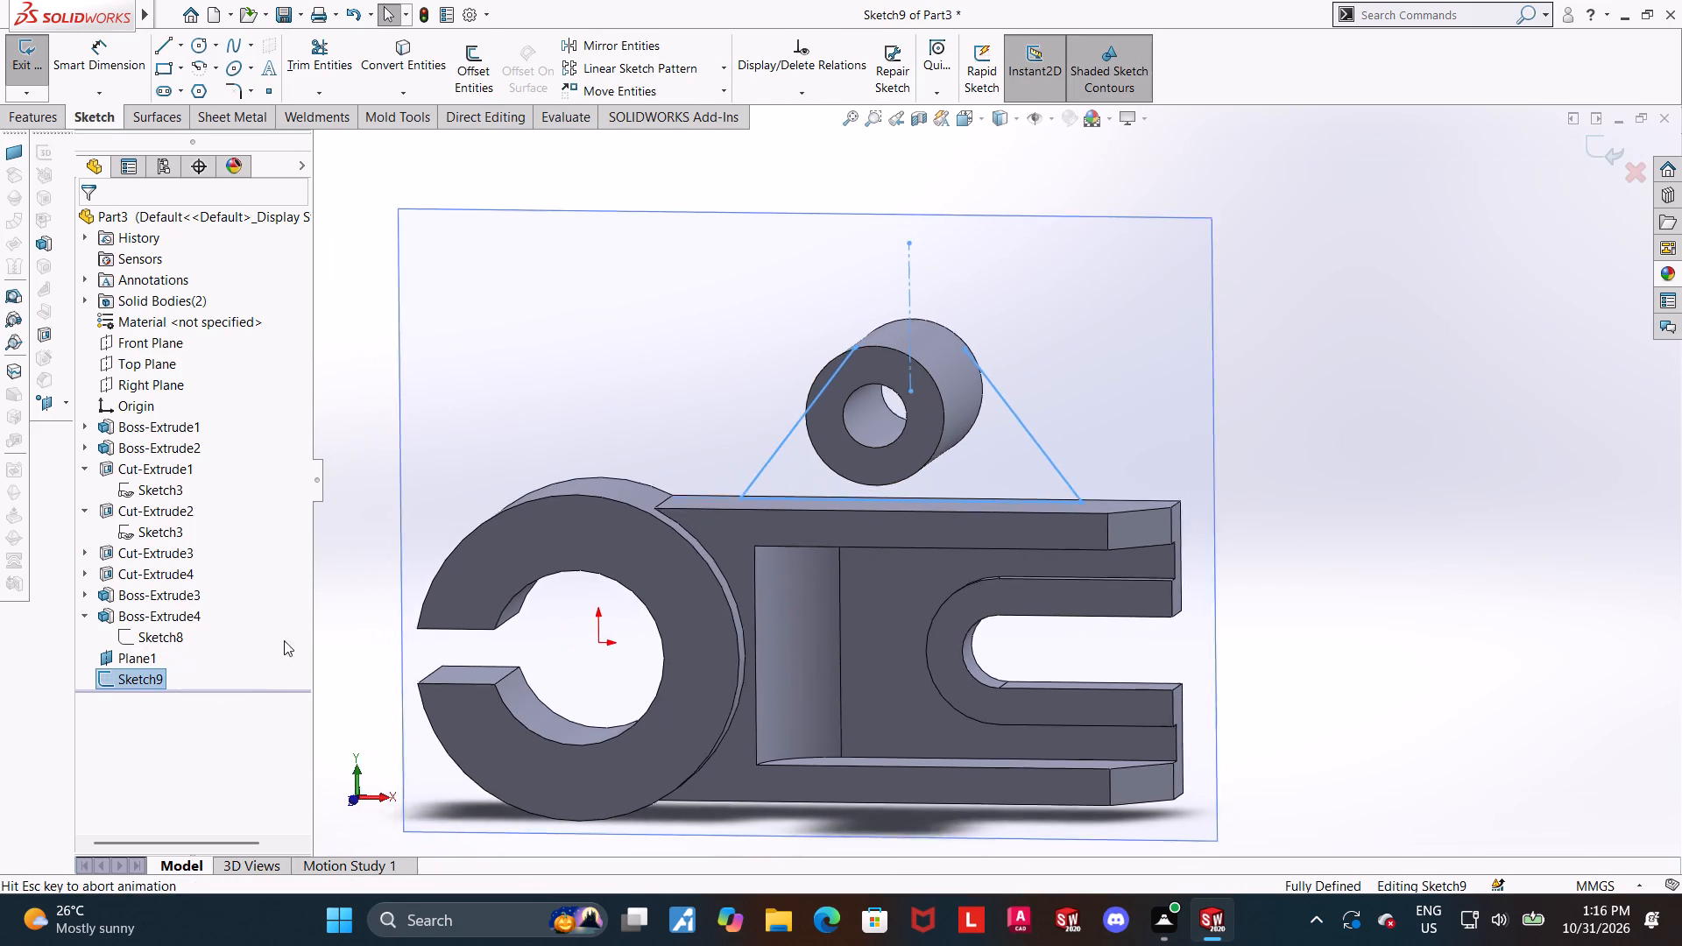
pyautogui.click(1611, 412)
pyautogui.scroll(1, 1609, 413)
pyautogui.moveTo(1602, 416); pyautogui.dragTo(1548, 469, button='middle')
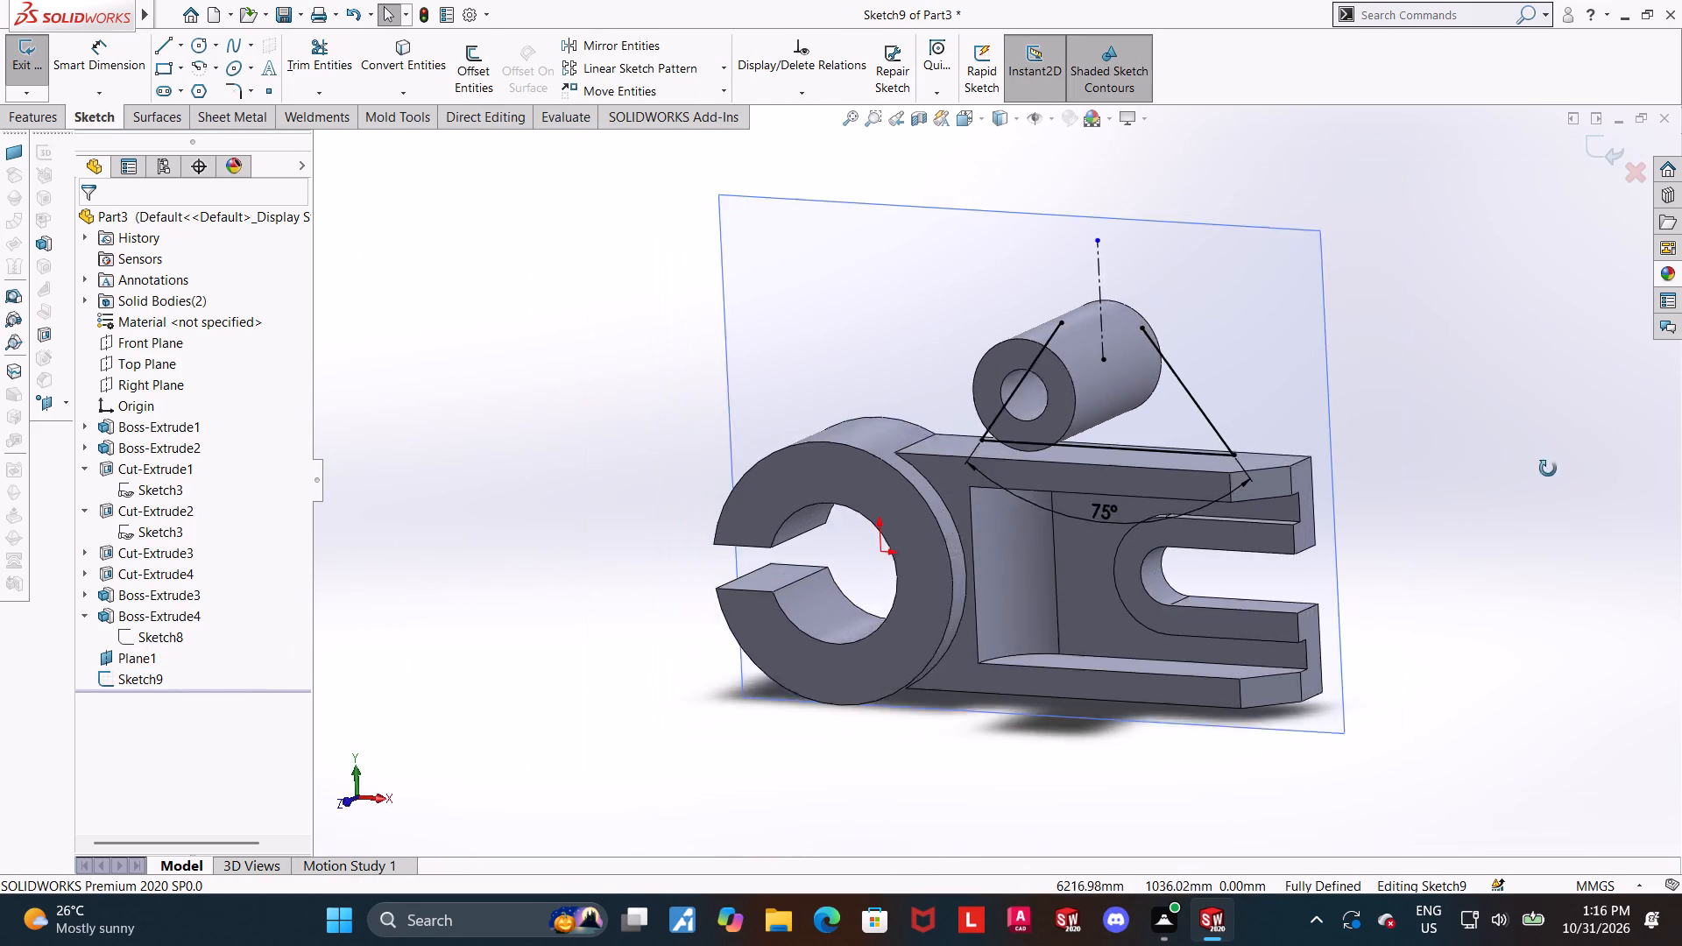
pyautogui.moveTo(1548, 469); pyautogui.dragTo(1523, 490, button='middle')
pyautogui.scroll(2, 1523, 385)
pyautogui.scroll(-2, 1313, 346)
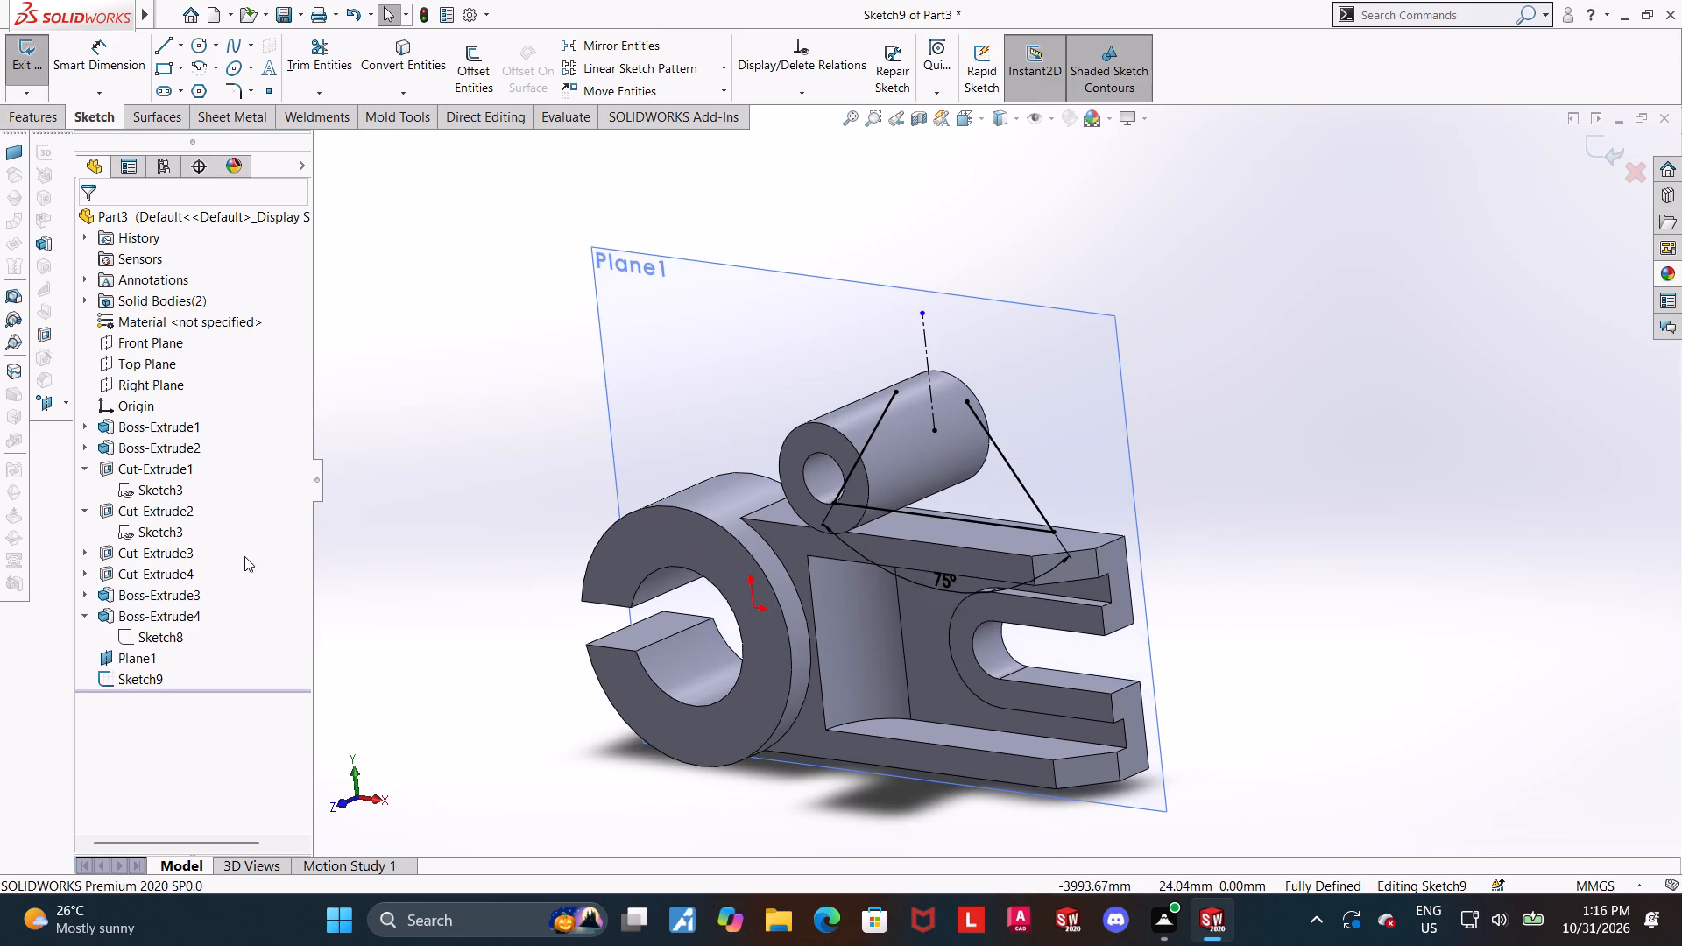
pyautogui.click(128, 672)
pyautogui.click(390, 646)
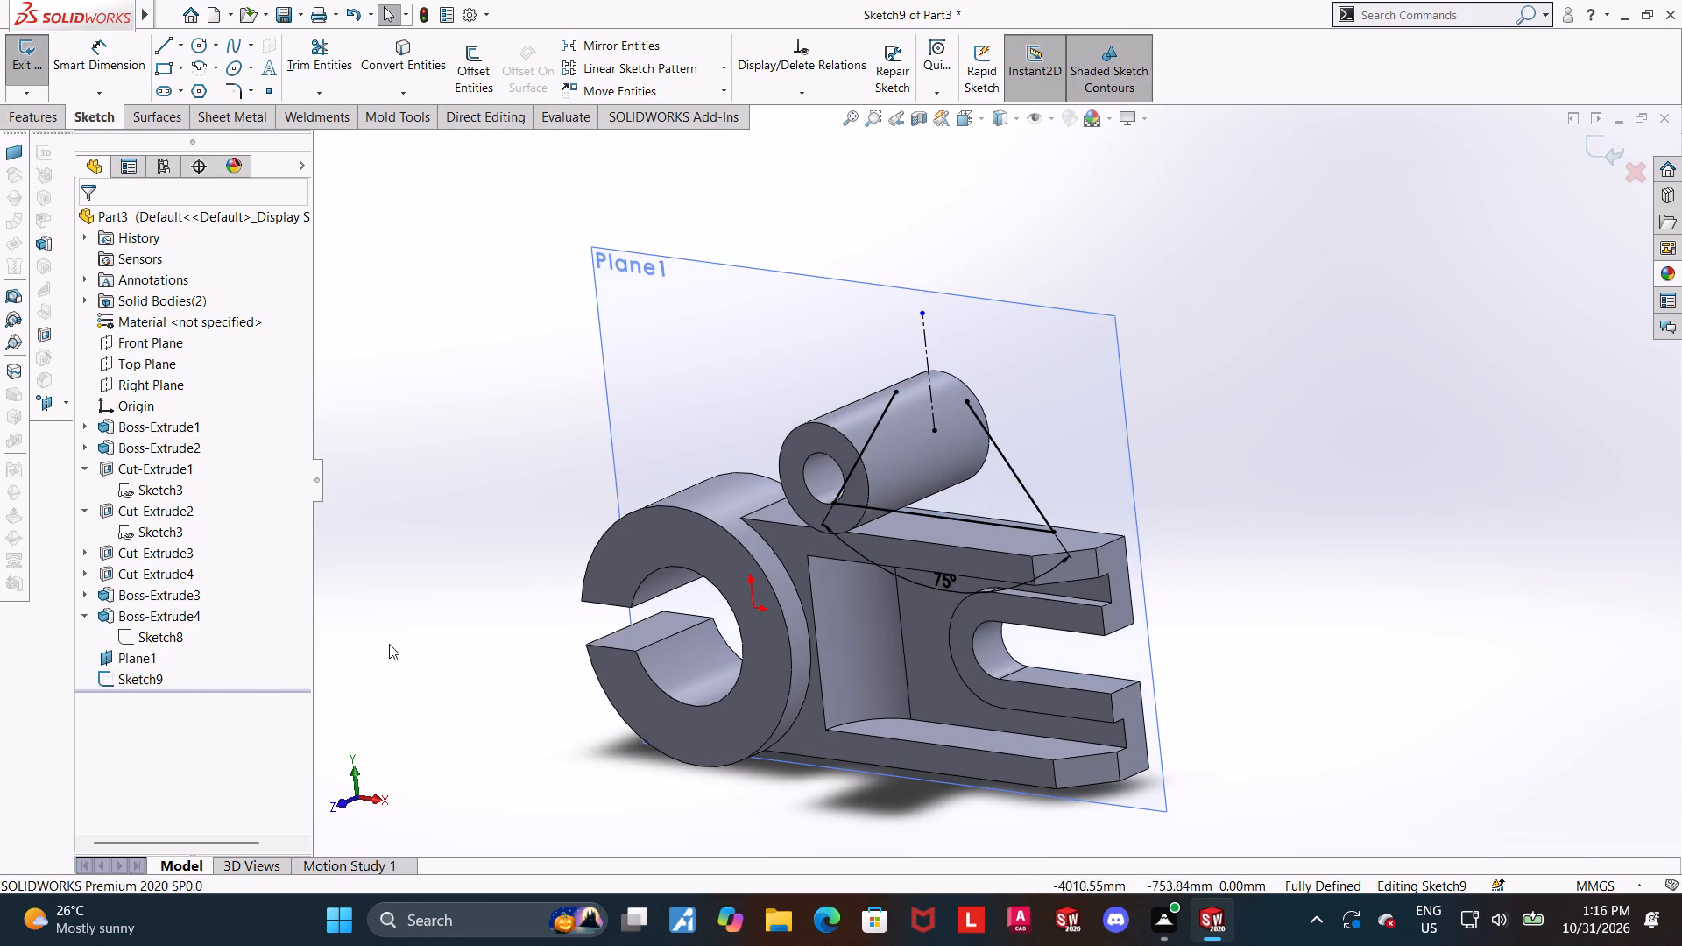
pyautogui.click(105, 669)
pyautogui.click(145, 654)
pyautogui.click(421, 41)
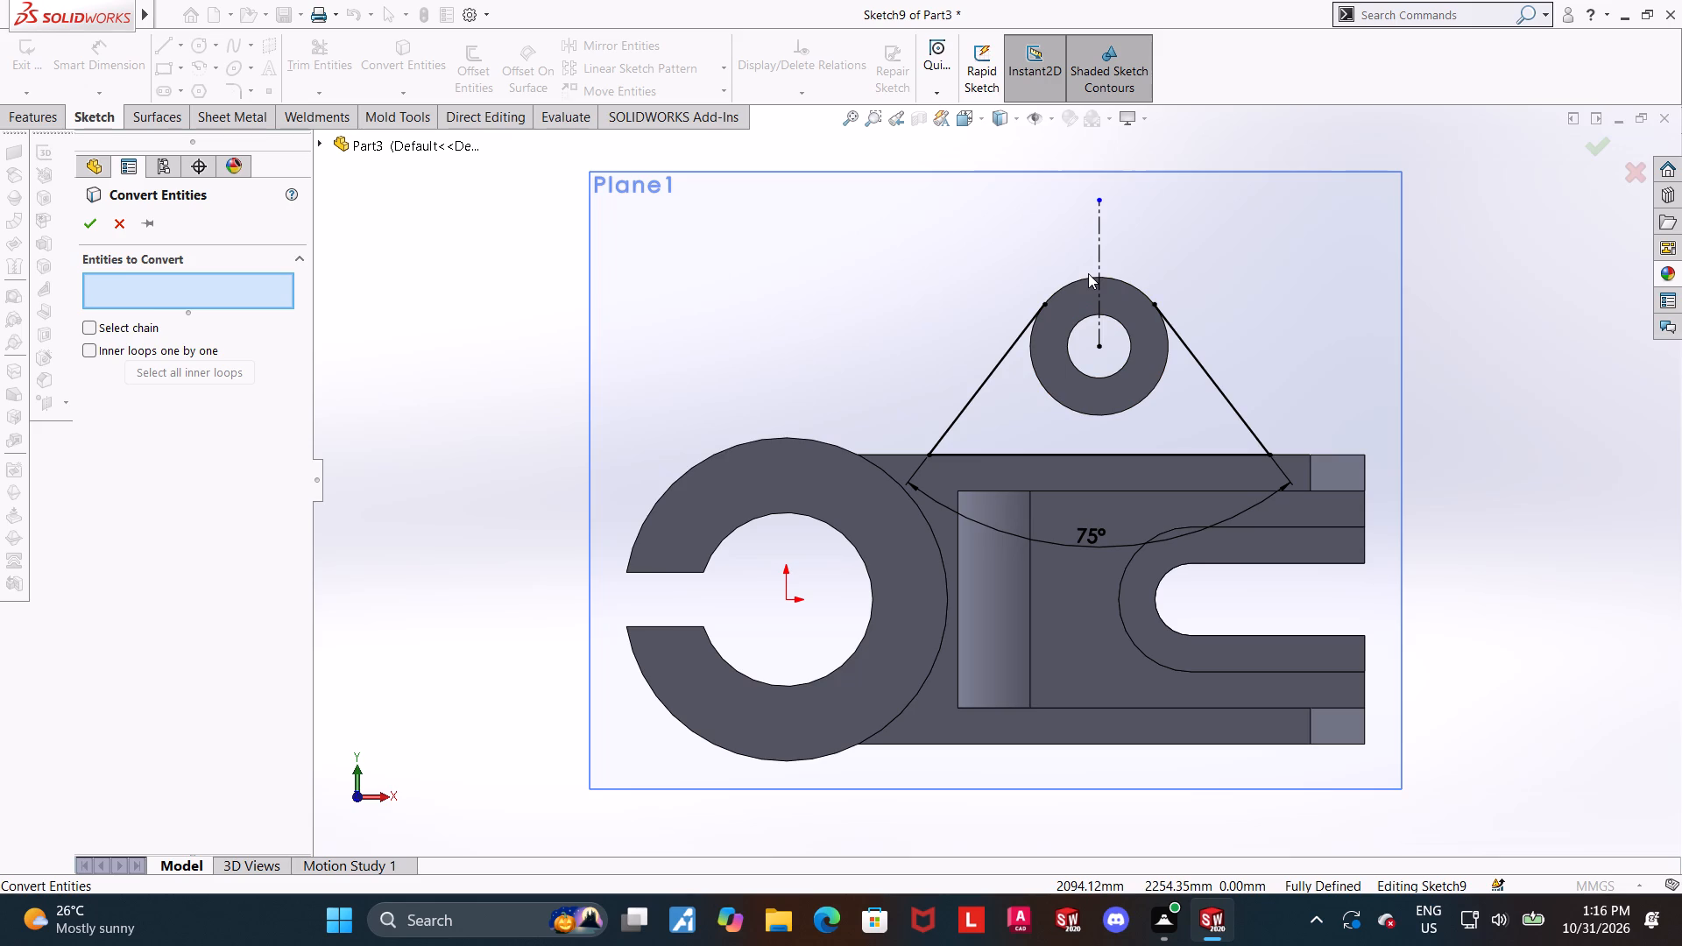
pyautogui.click(1089, 278)
pyautogui.click(88, 224)
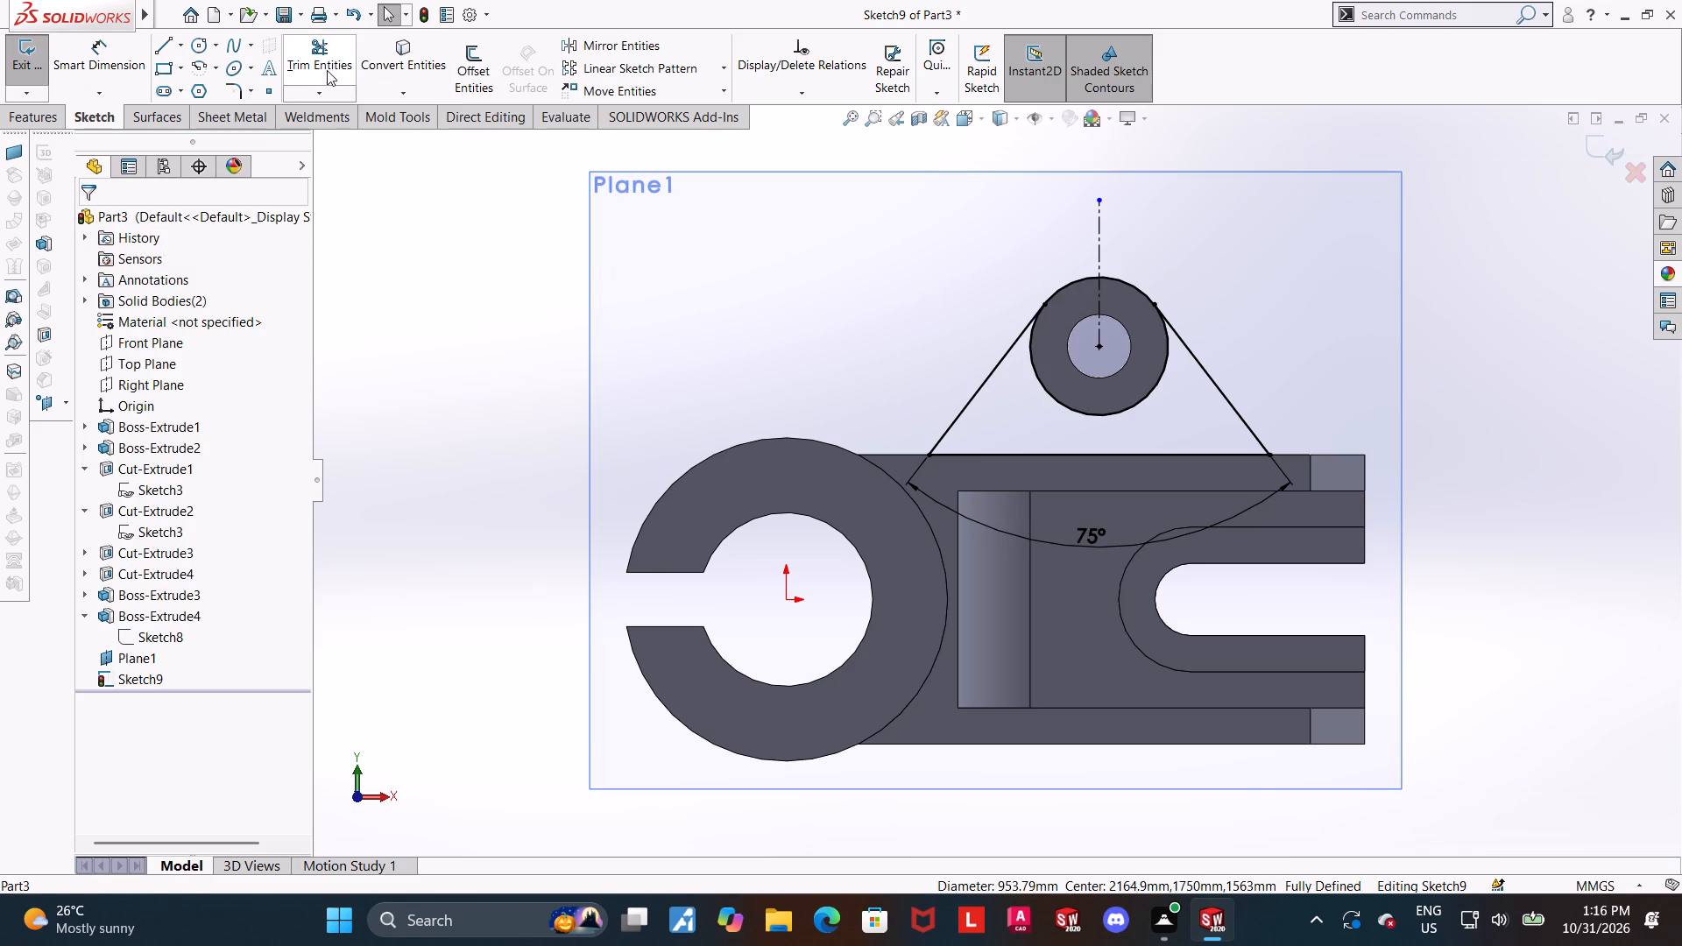
# Trim away the converted circle's upper arc between the two slanted lines on both sides of the centerline, and exit the sketch.
pyautogui.click(327, 70)
pyautogui.moveTo(1078, 290); pyautogui.dragTo(1076, 245)
pyautogui.moveTo(1134, 302); pyautogui.dragTo(1134, 286)
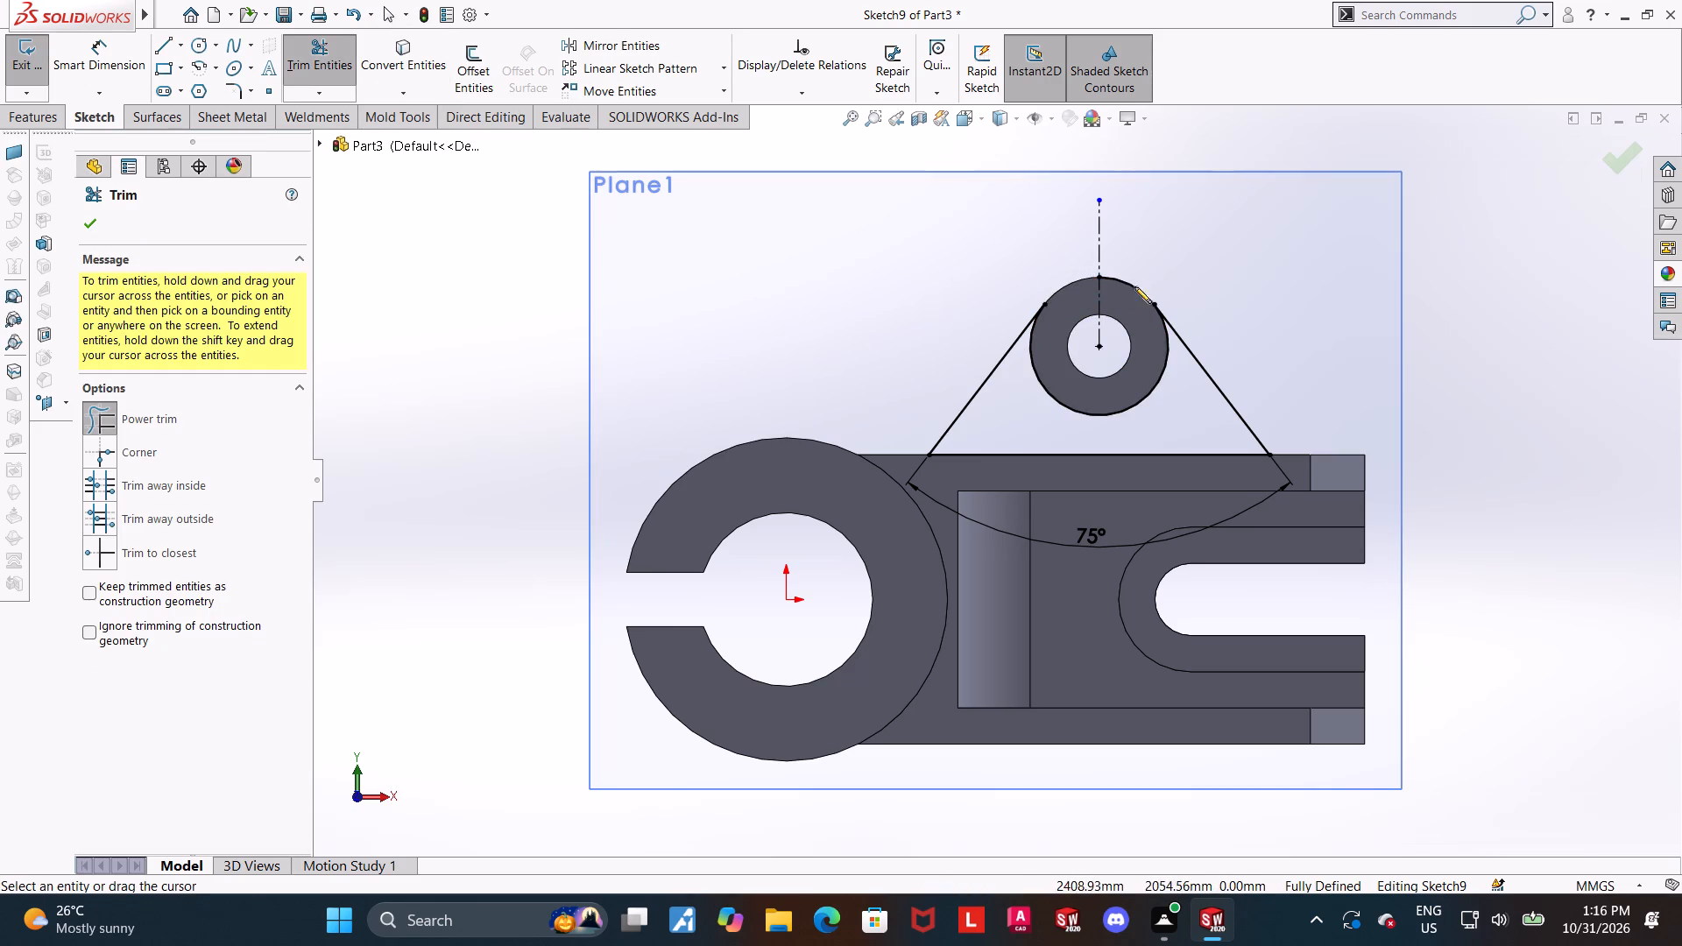
pyautogui.moveTo(1134, 286); pyautogui.dragTo(1139, 221)
pyautogui.moveTo(1297, 267); pyautogui.dragTo(1266, 288, button='middle')
pyautogui.click(1626, 145)
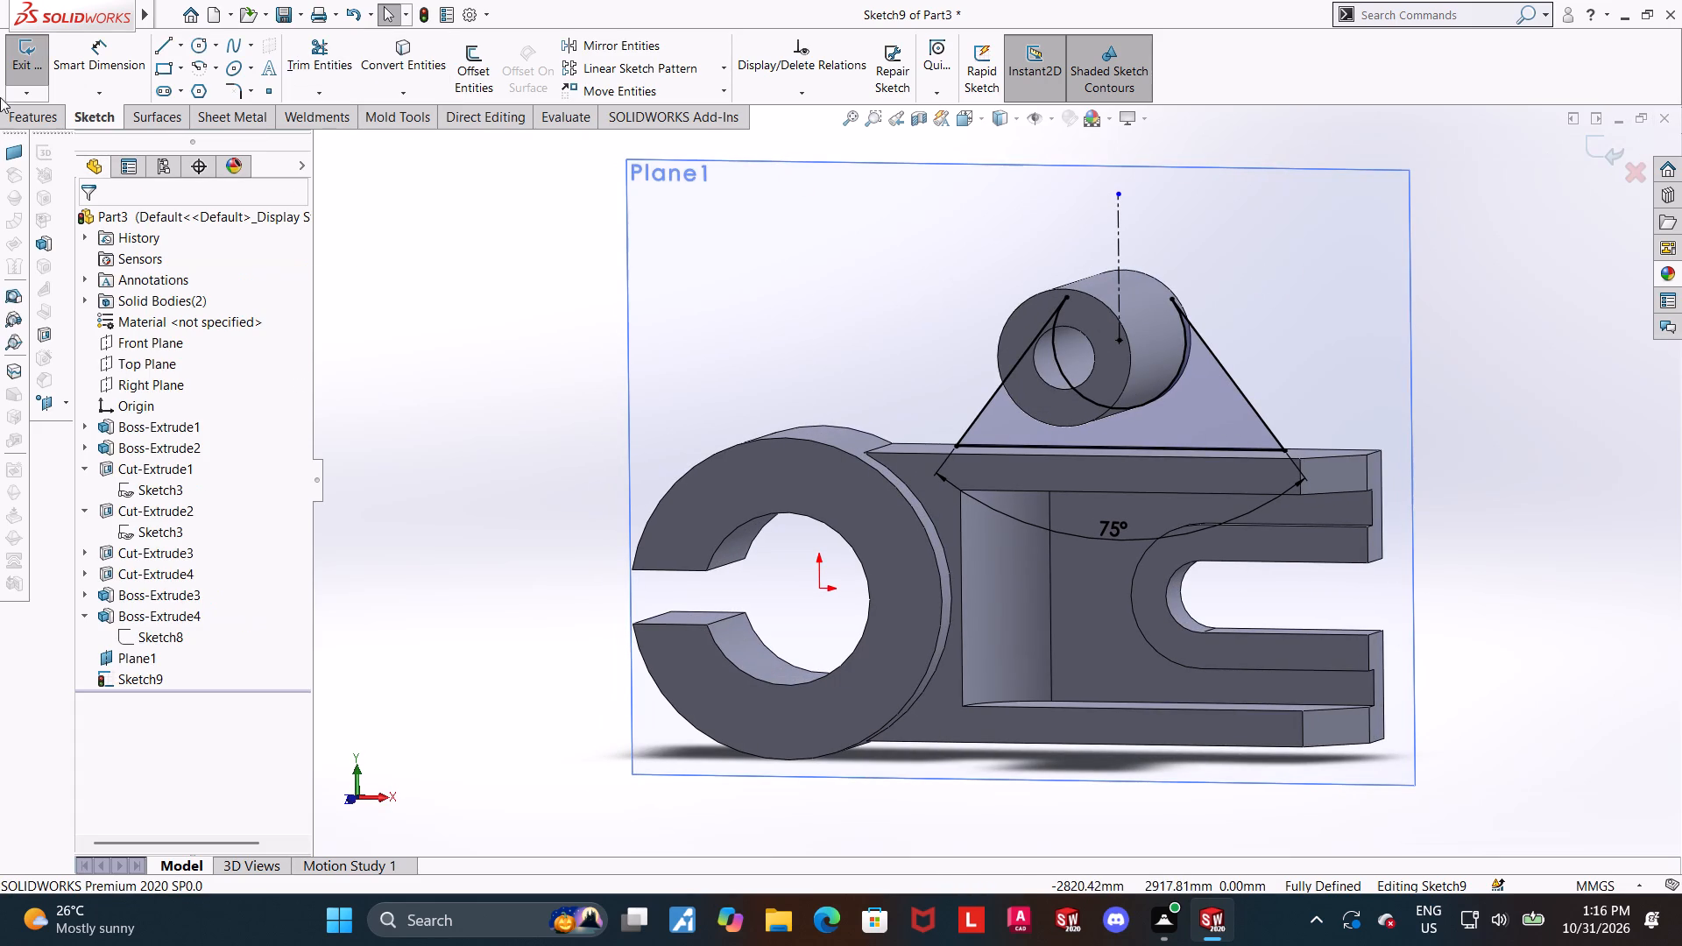
pyautogui.click(16, 73)
# Extrude the web sketch as a blind boss 500 mm deep, merged with the existing bodies.
pyautogui.click(35, 75)
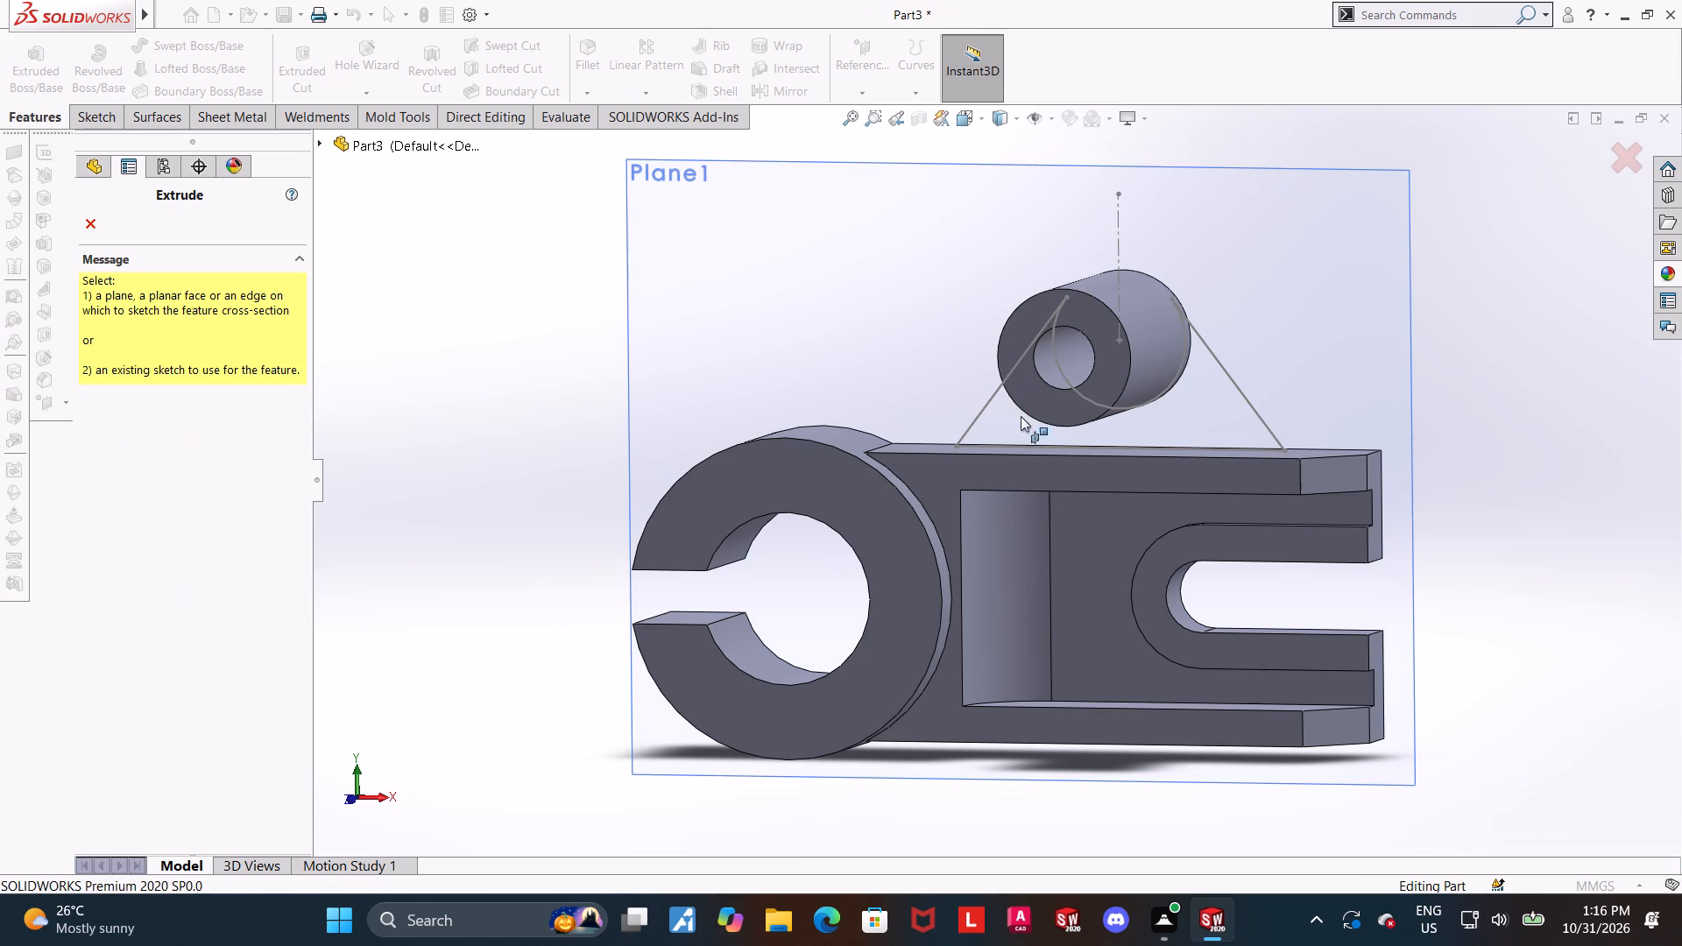
pyautogui.click(313, 132)
pyautogui.click(317, 139)
pyautogui.click(384, 538)
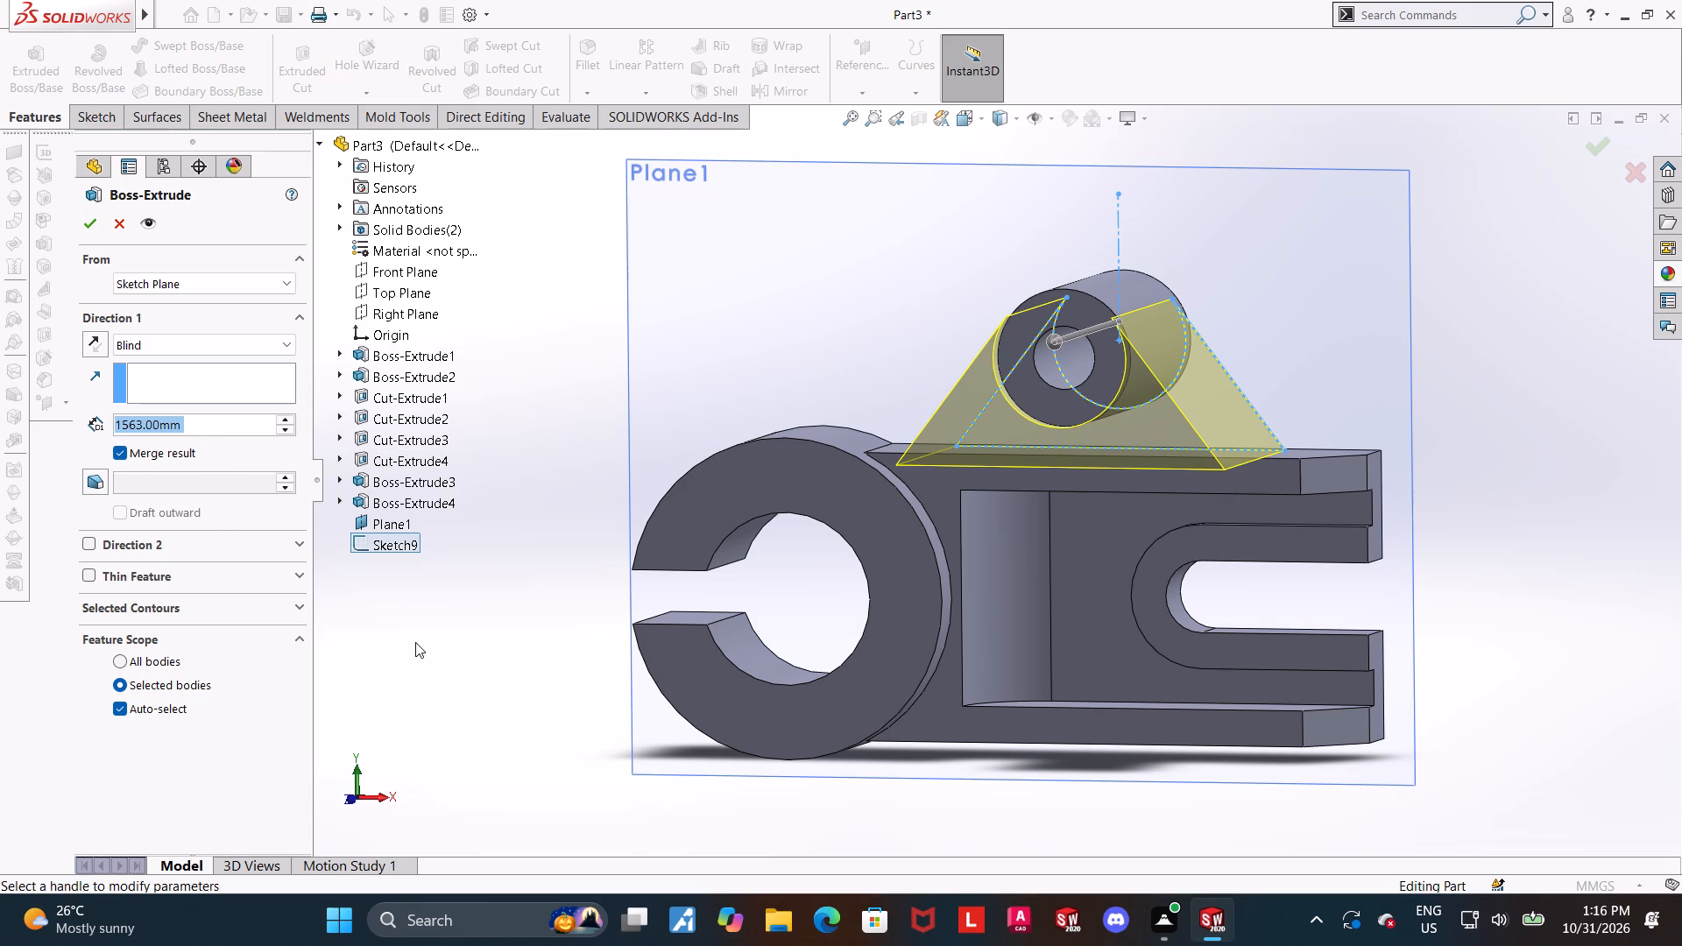
pyautogui.write('500')
pyautogui.press('Return')
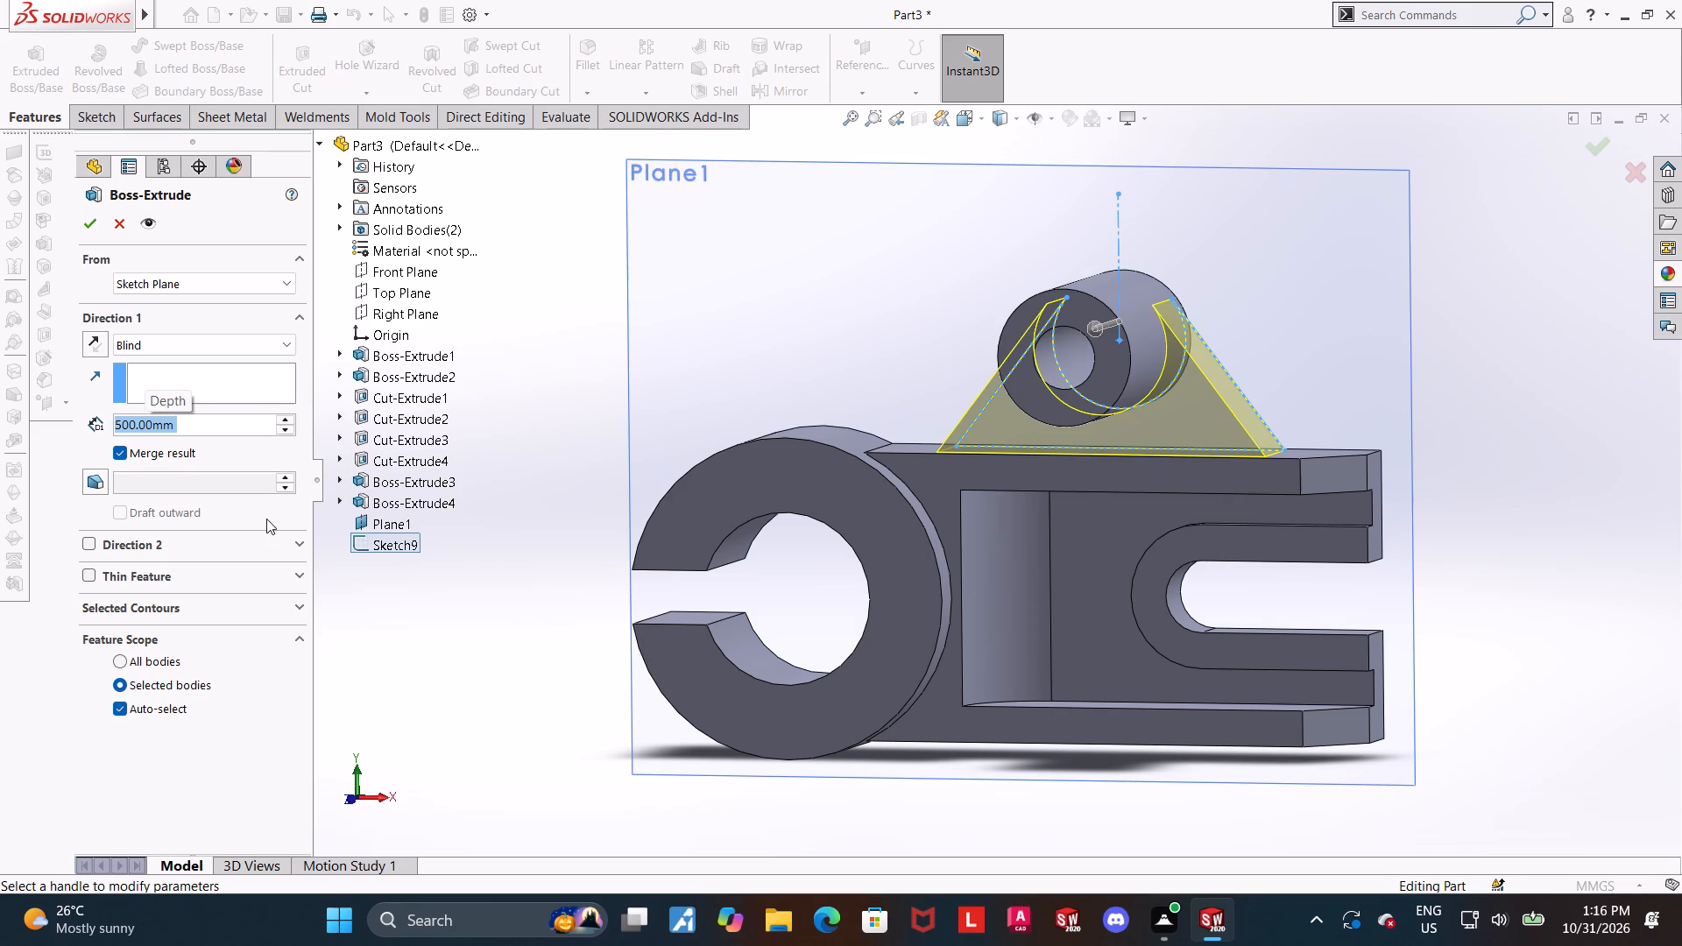
pyautogui.click(97, 225)
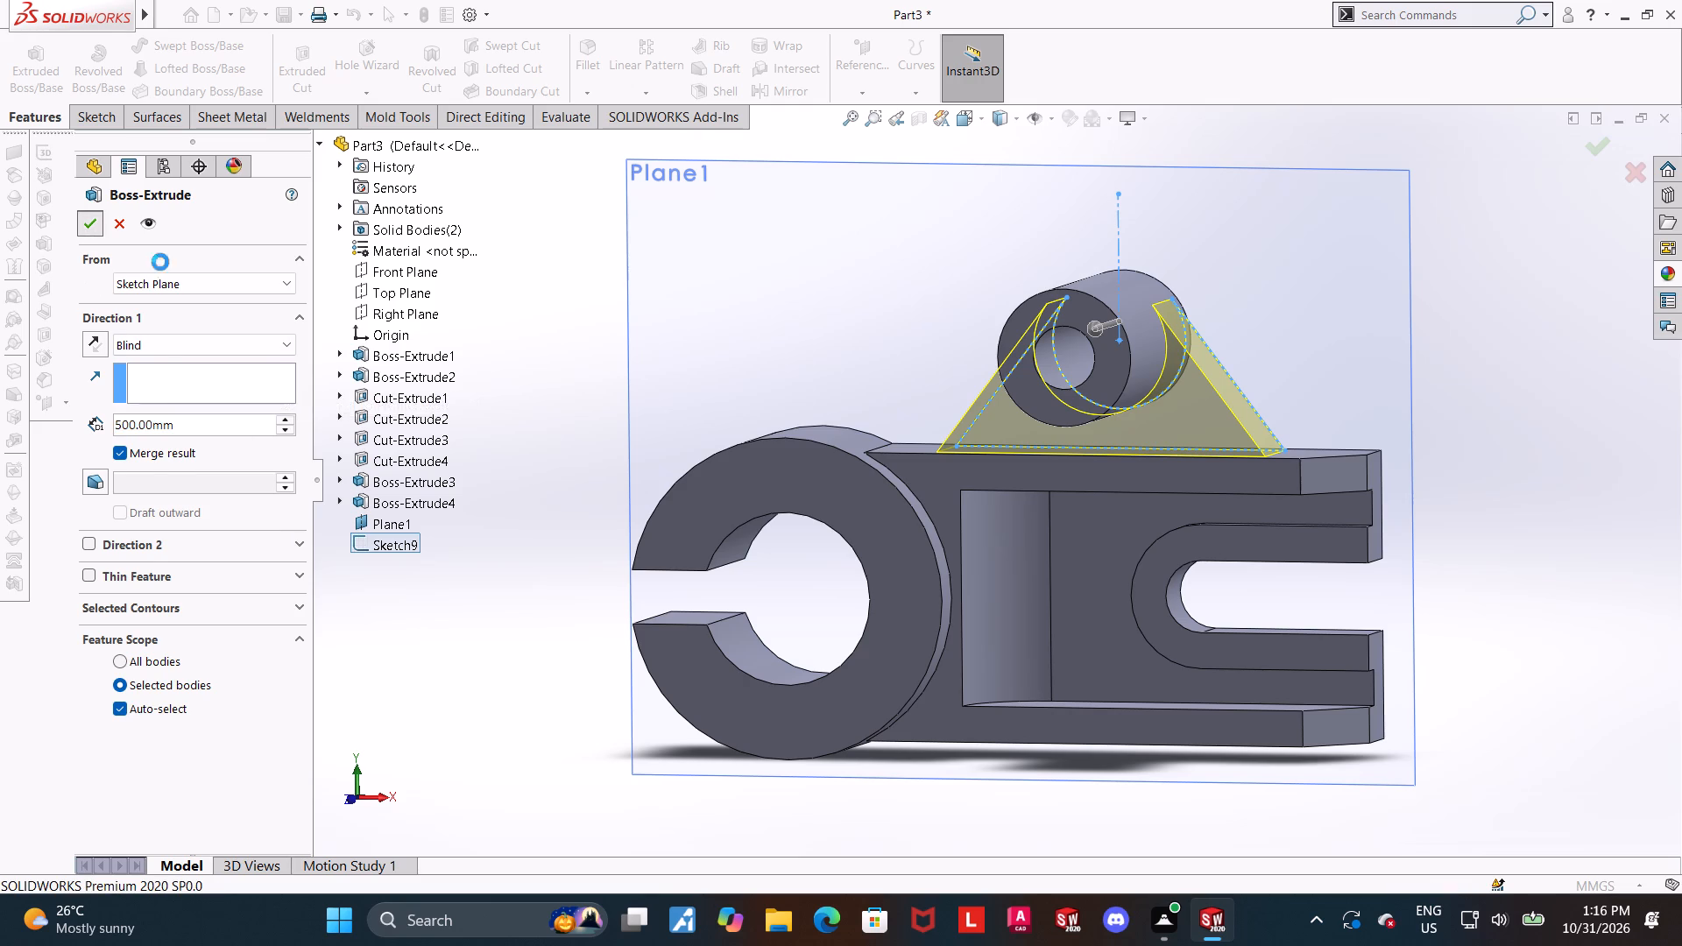
# Hide the offset plane that carries the web sketch.
pyautogui.hotkey('ctrl', '7')
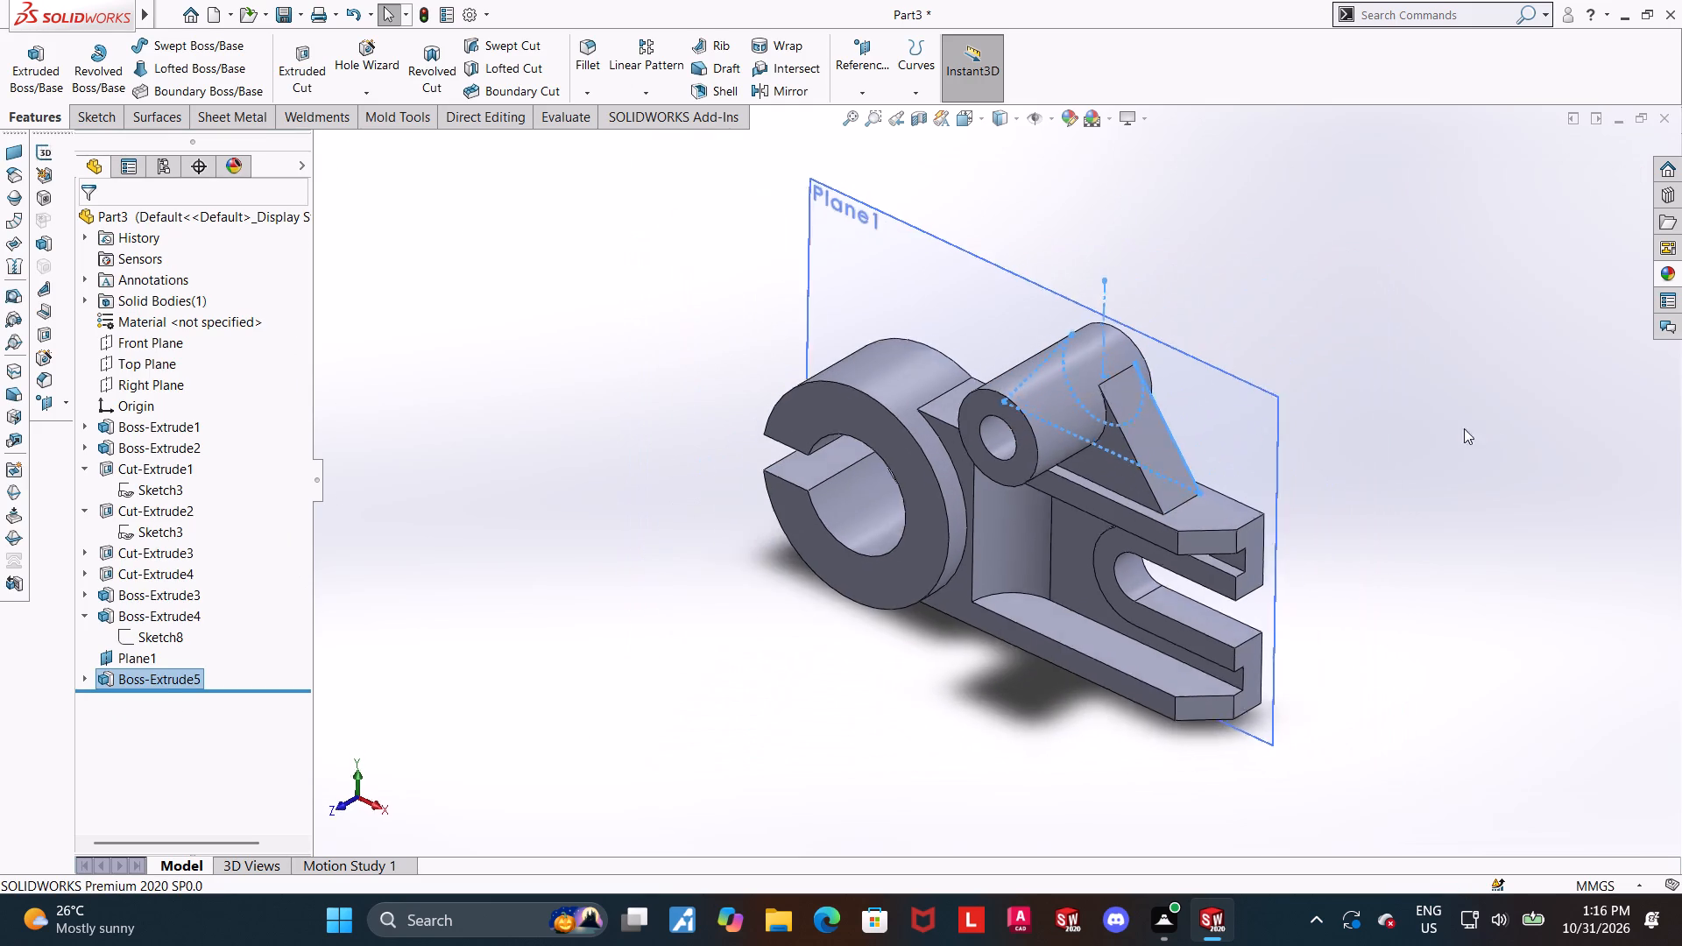
pyautogui.click(1447, 430)
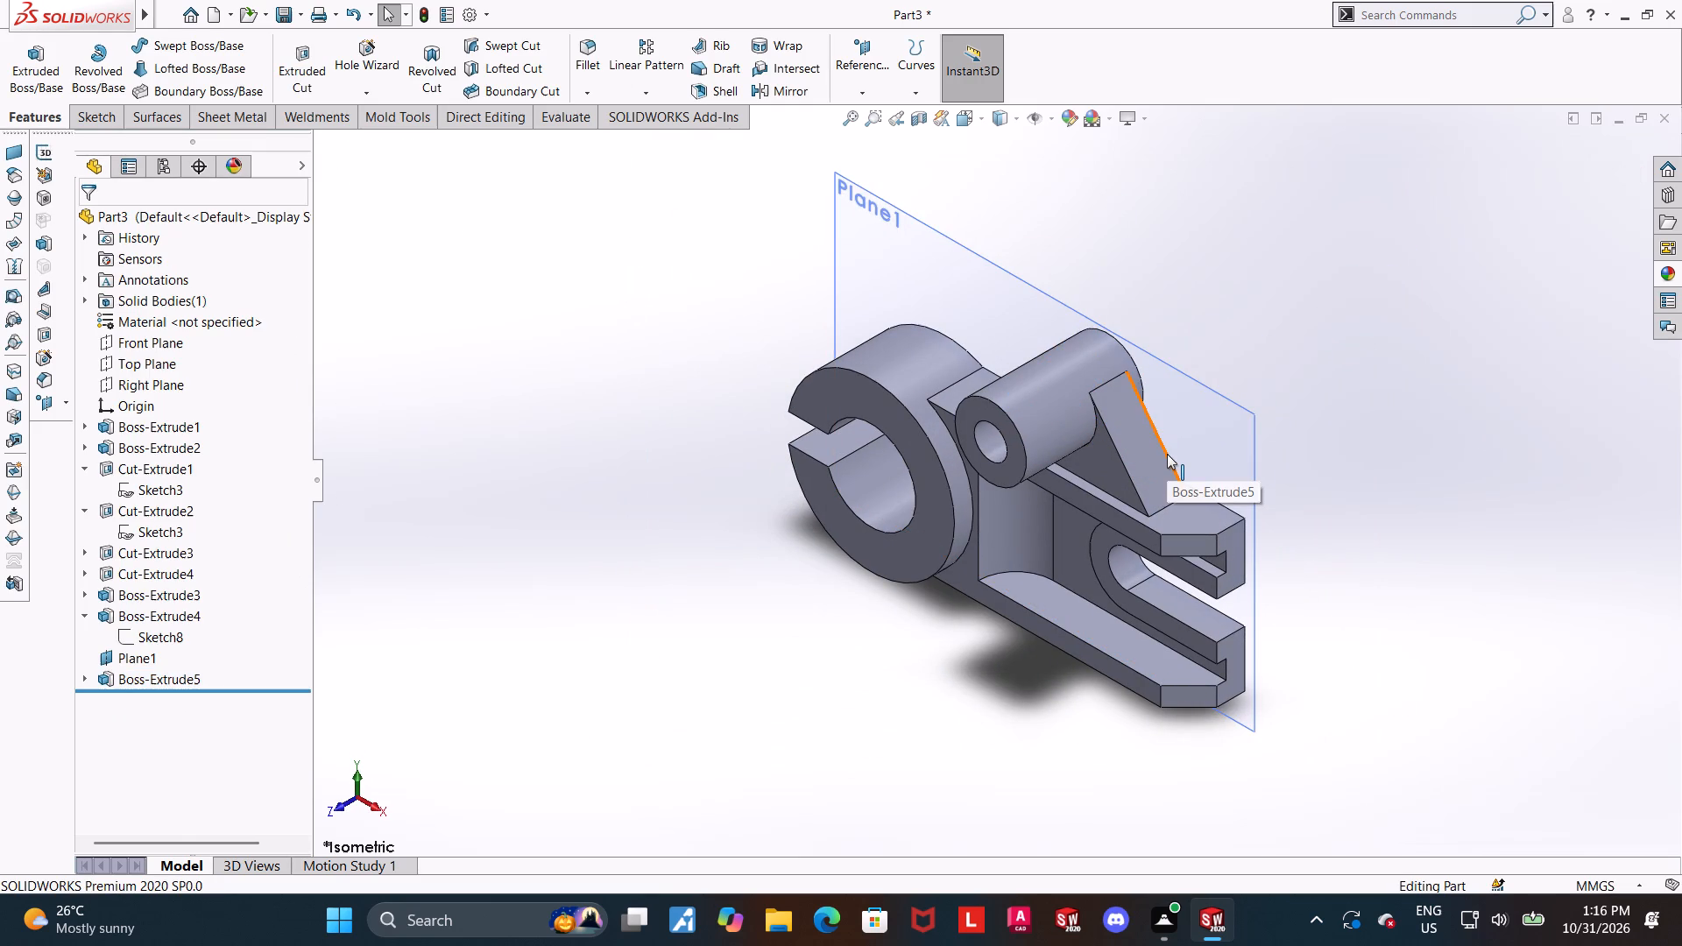
pyautogui.rightClick(104, 654)
pyautogui.click(148, 519)
pyautogui.click(86, 620)
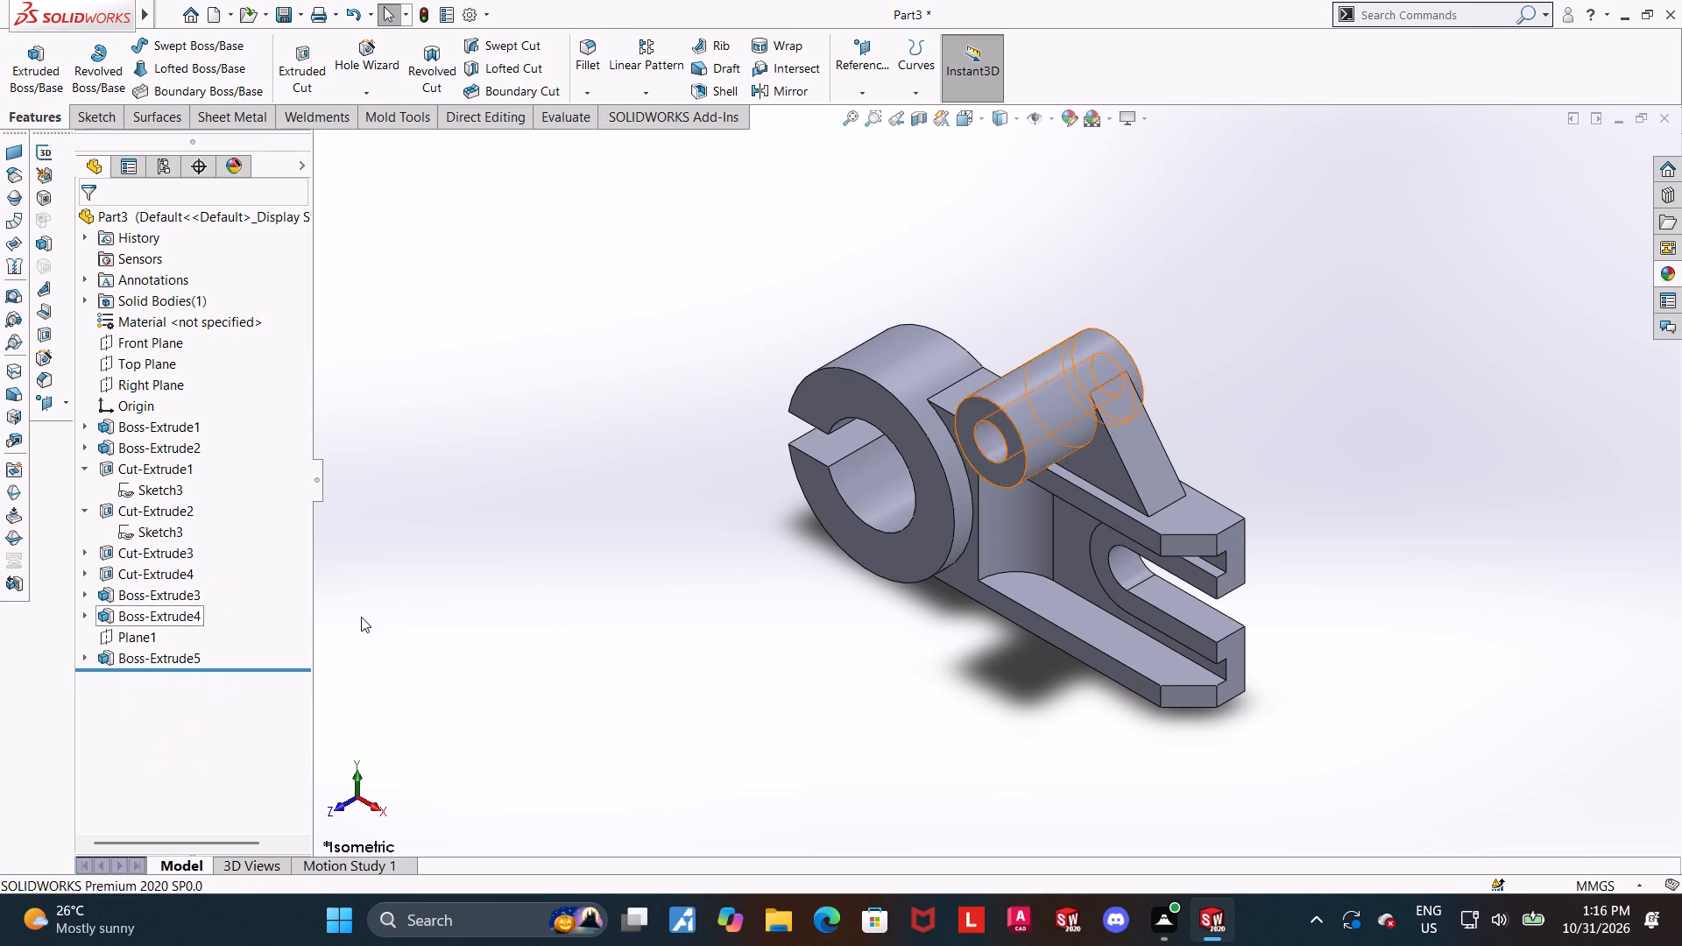
# Inspect the web, cylinder and slotted arm from the right side view and from an angled front view.
pyautogui.click(488, 617)
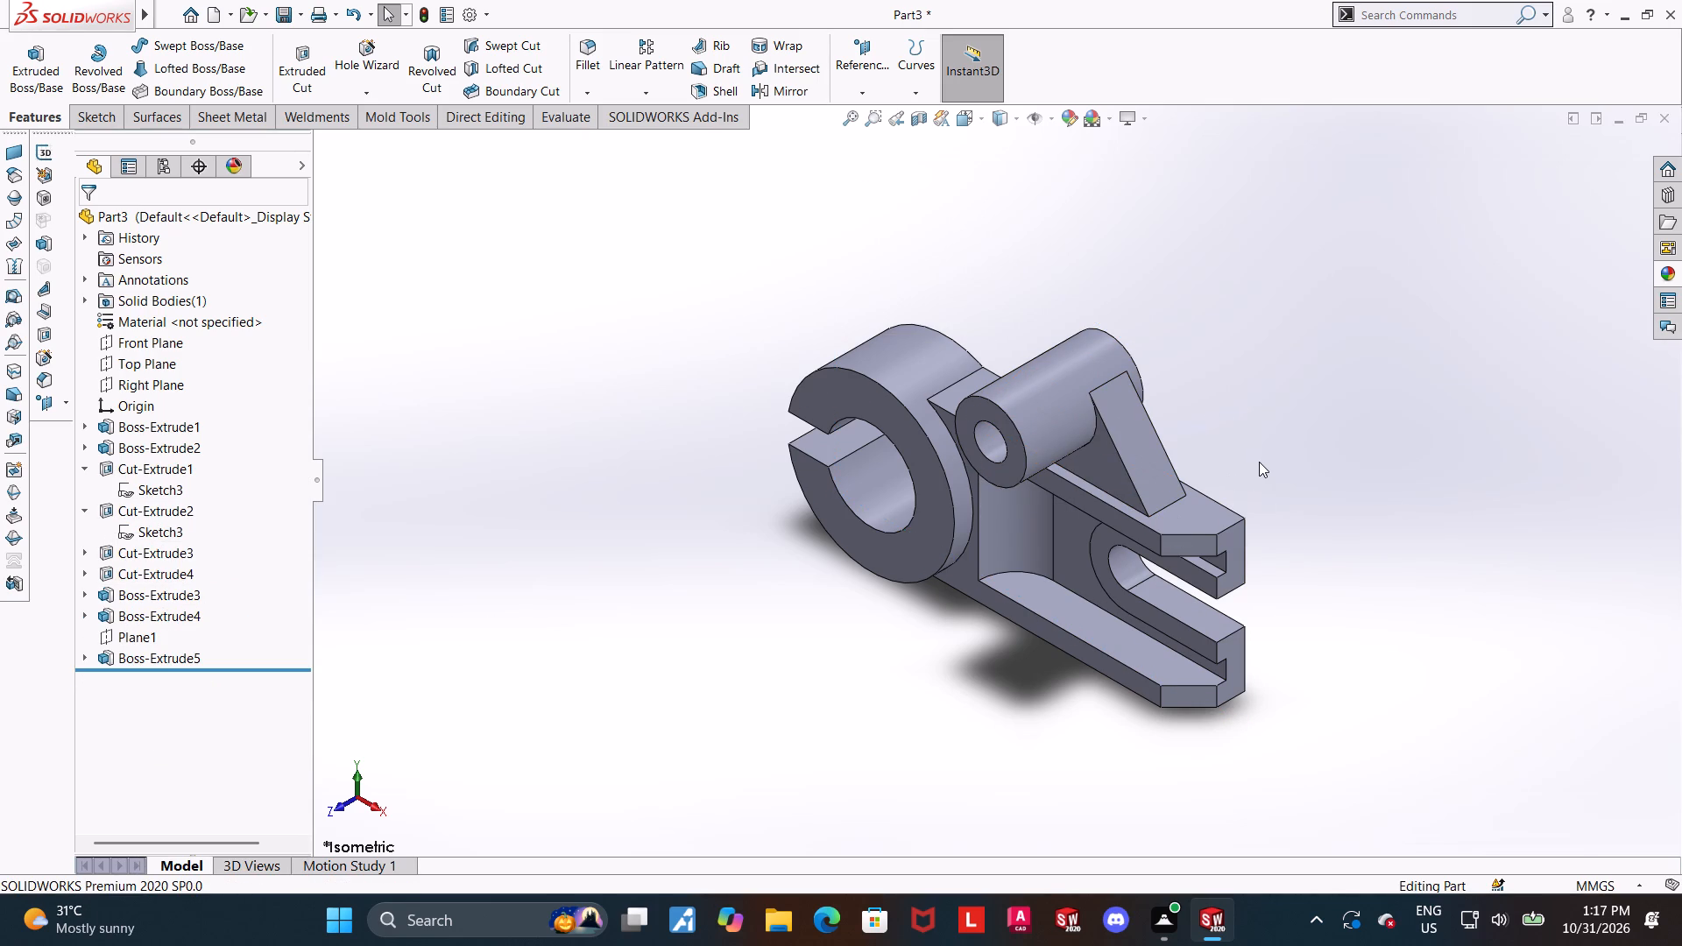
pyautogui.moveTo(1226, 443); pyautogui.dragTo(1131, 422, button='middle')
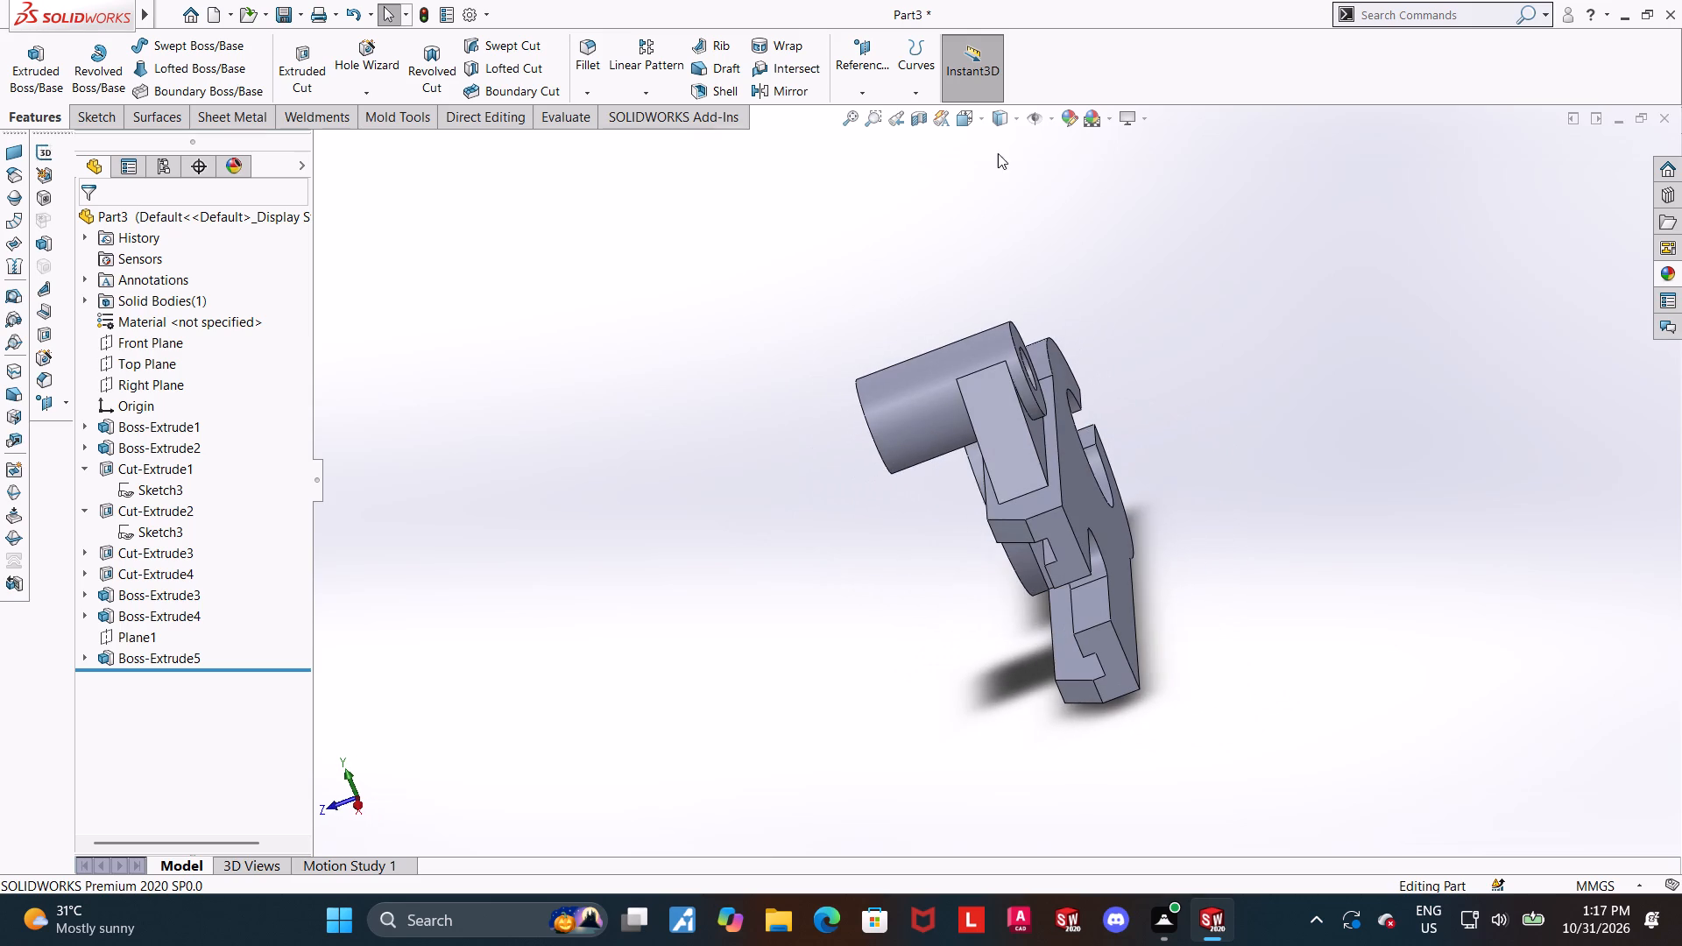
pyautogui.click(978, 116)
pyautogui.click(798, 646)
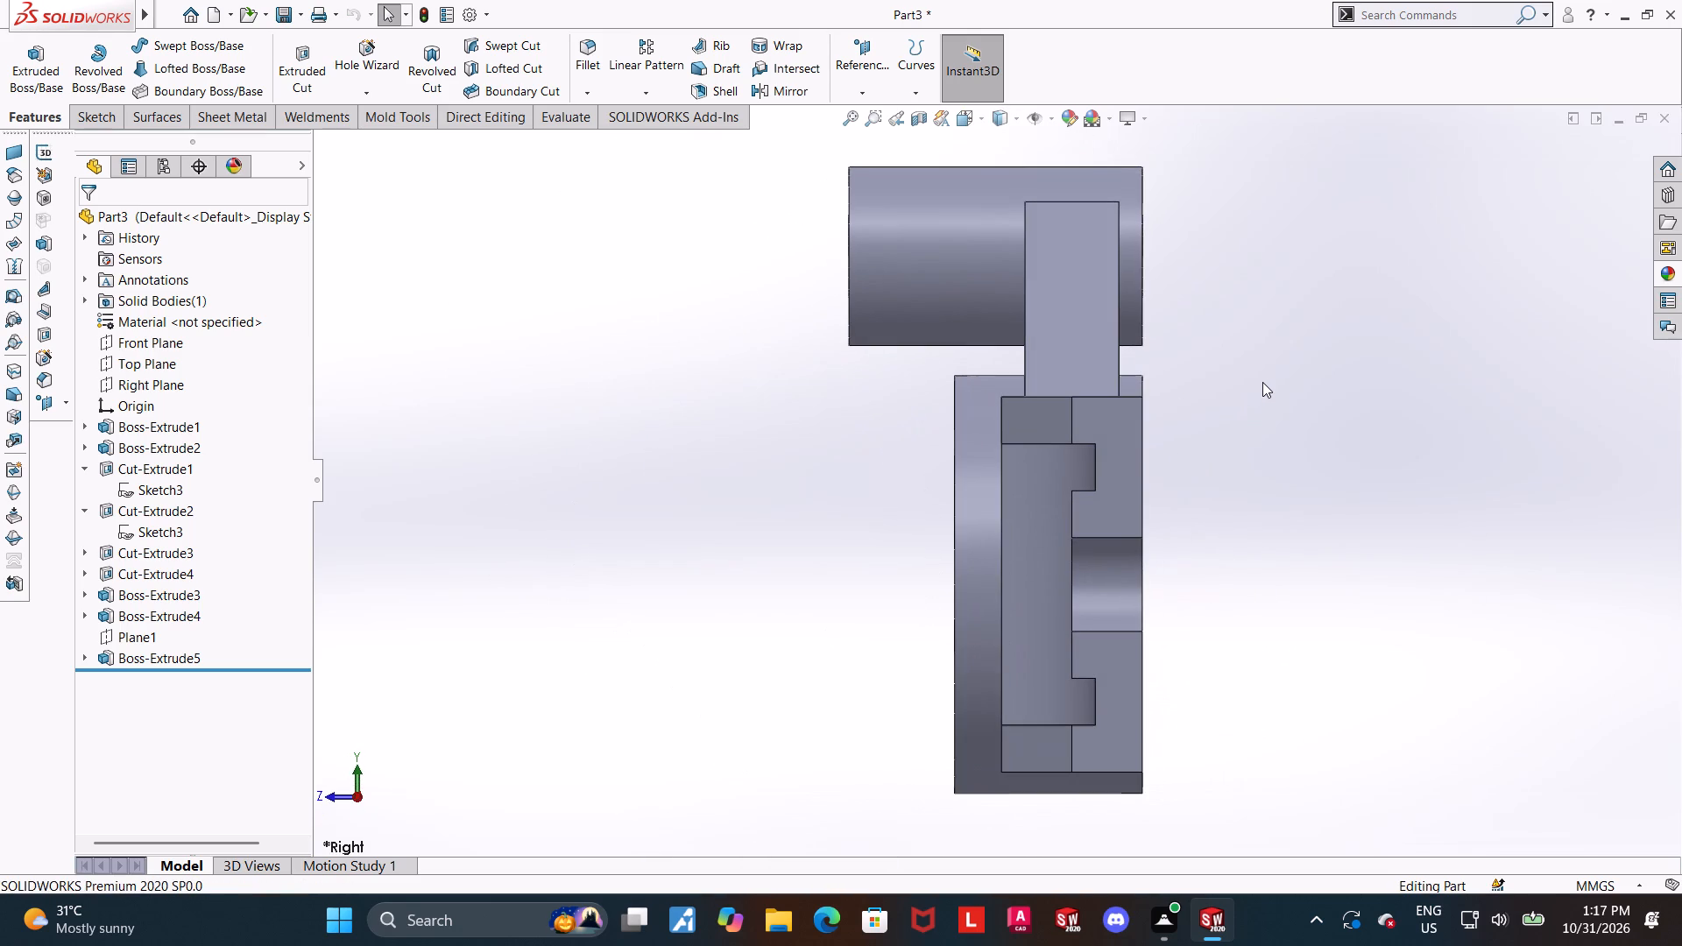
pyautogui.scroll(-2, 1199, 364)
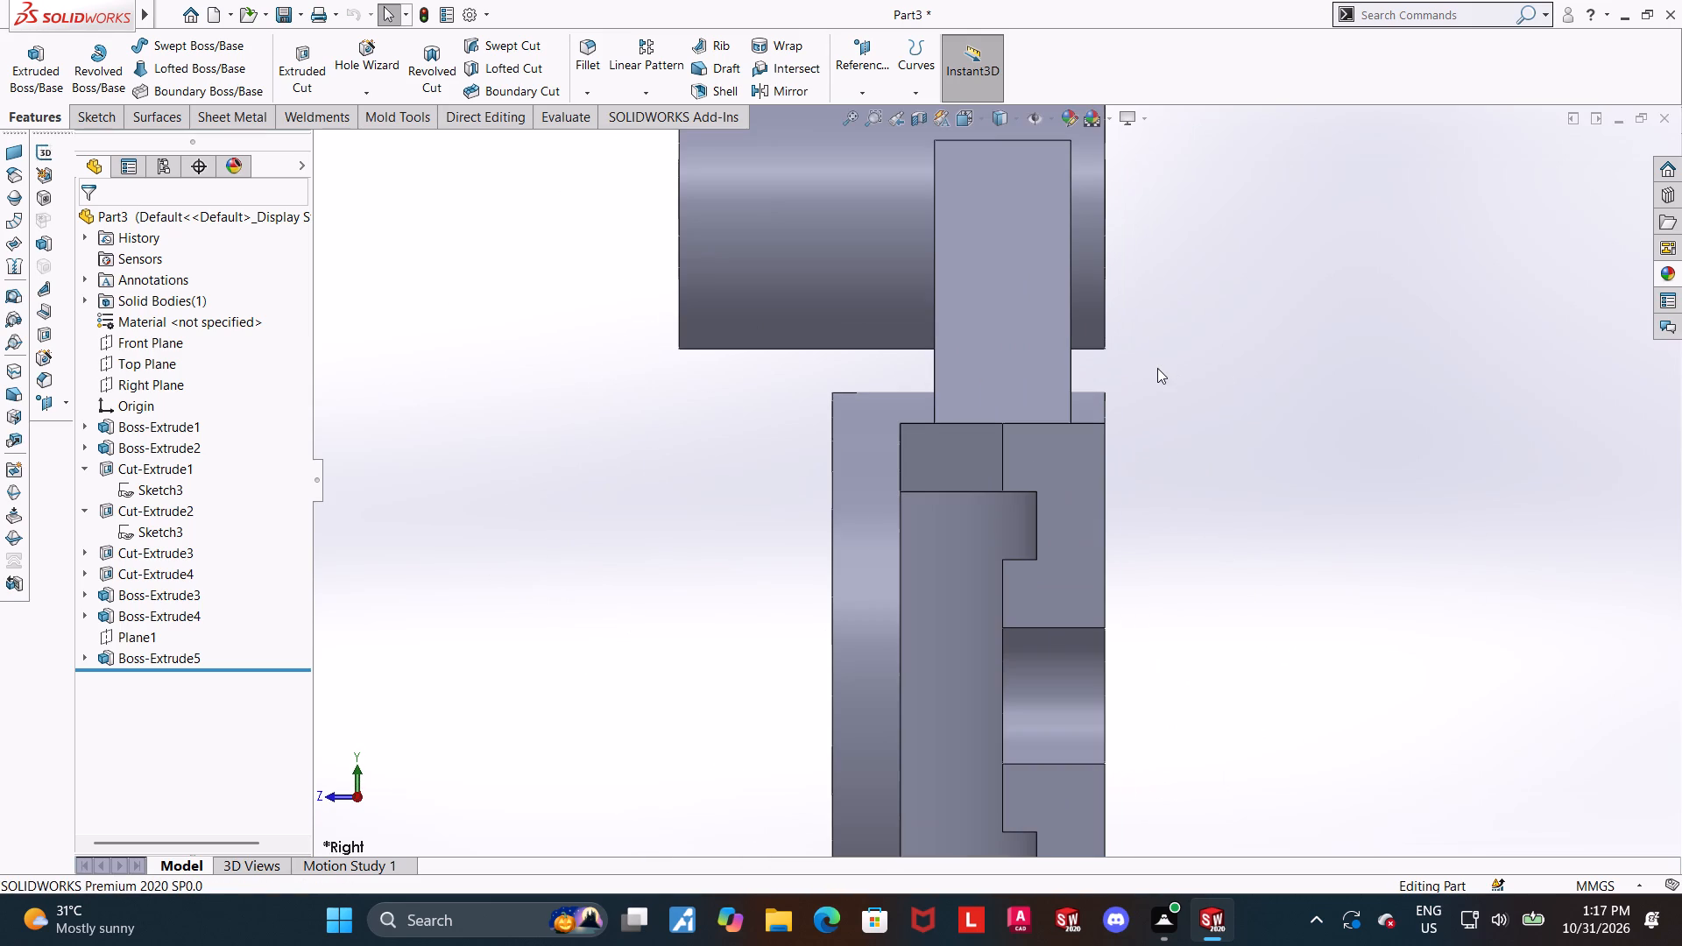
pyautogui.scroll(2, 1157, 368)
pyautogui.moveTo(1095, 398); pyautogui.dragTo(1247, 431, button='middle')
pyautogui.scroll(3, 764, 552)
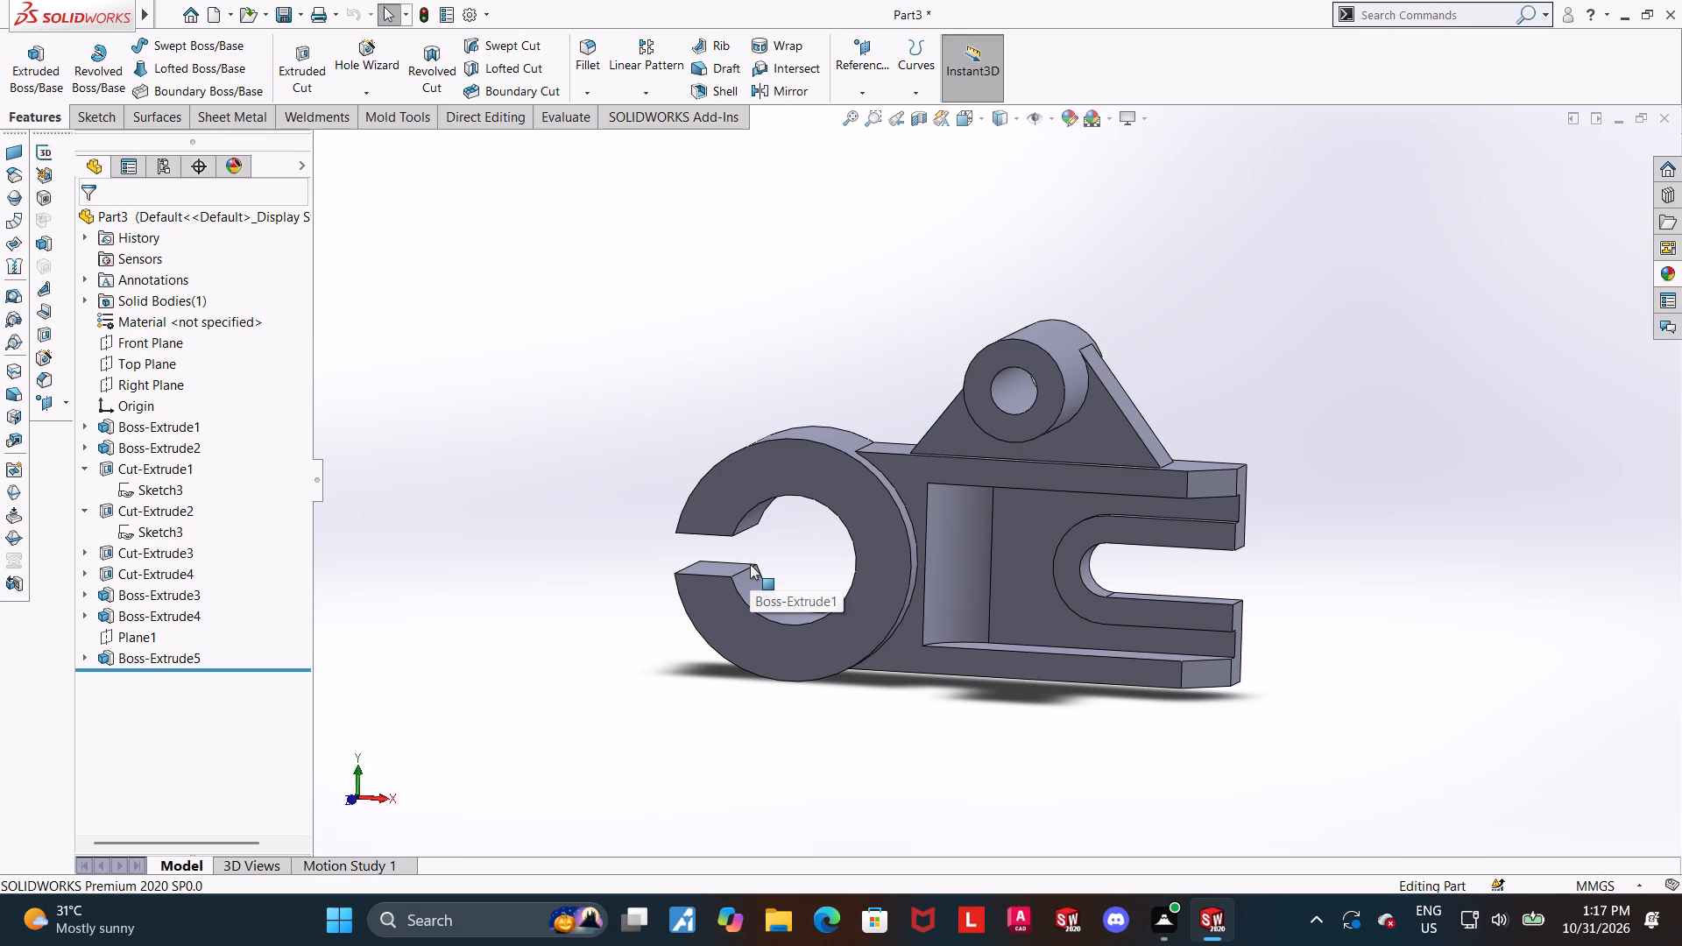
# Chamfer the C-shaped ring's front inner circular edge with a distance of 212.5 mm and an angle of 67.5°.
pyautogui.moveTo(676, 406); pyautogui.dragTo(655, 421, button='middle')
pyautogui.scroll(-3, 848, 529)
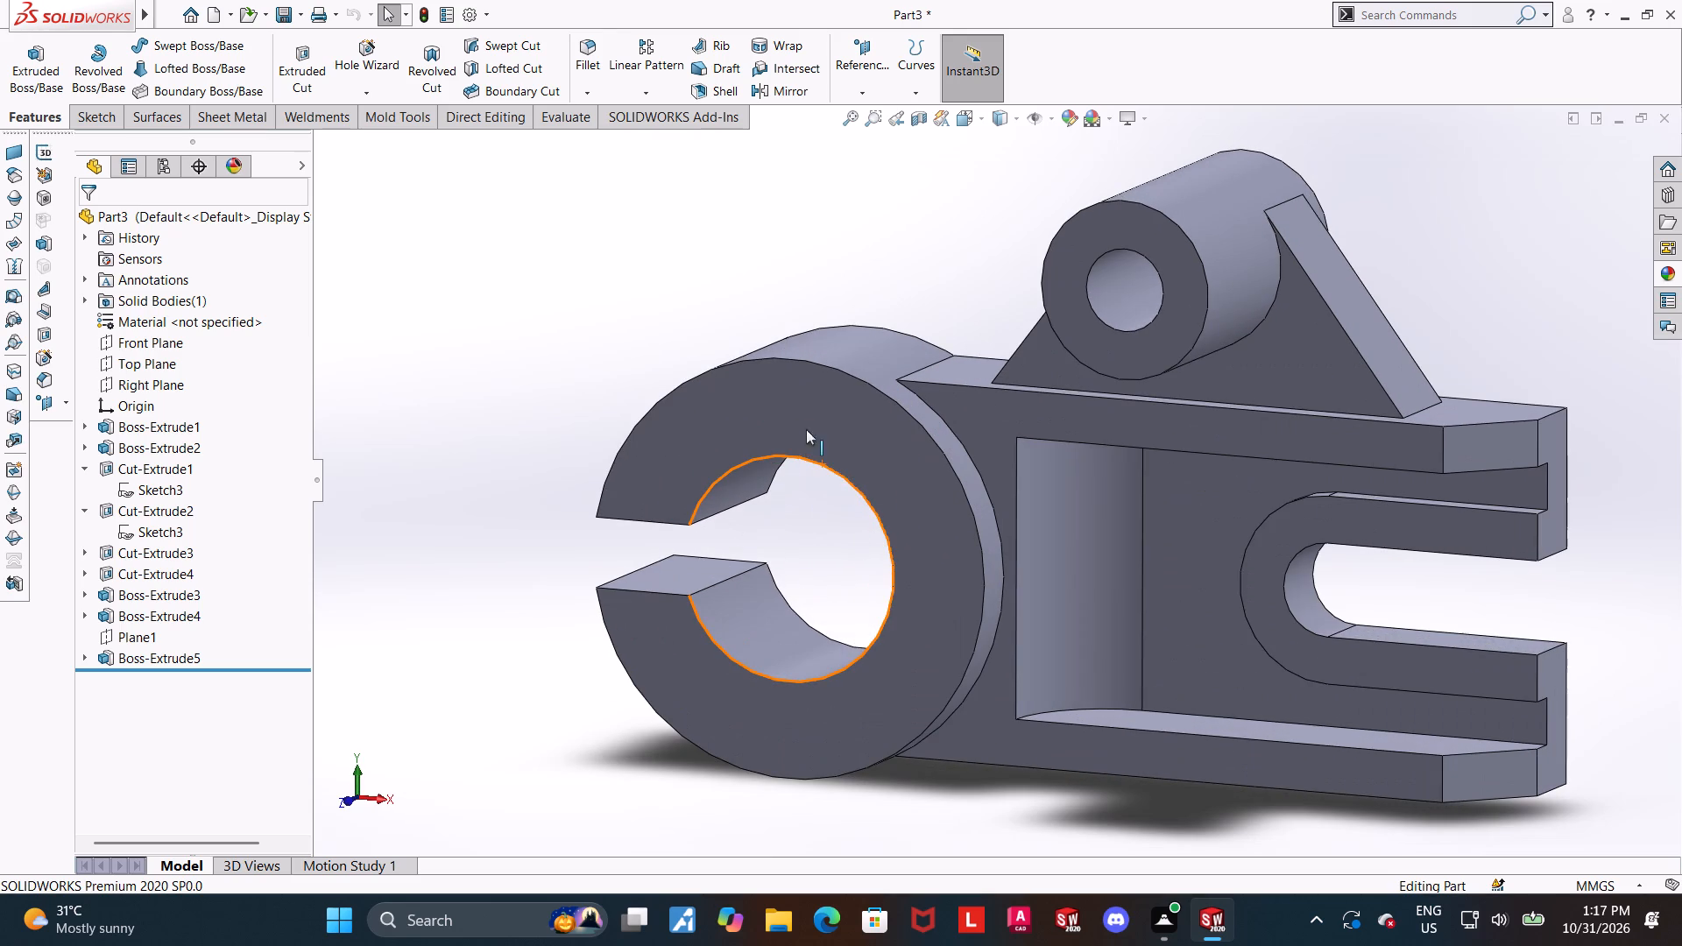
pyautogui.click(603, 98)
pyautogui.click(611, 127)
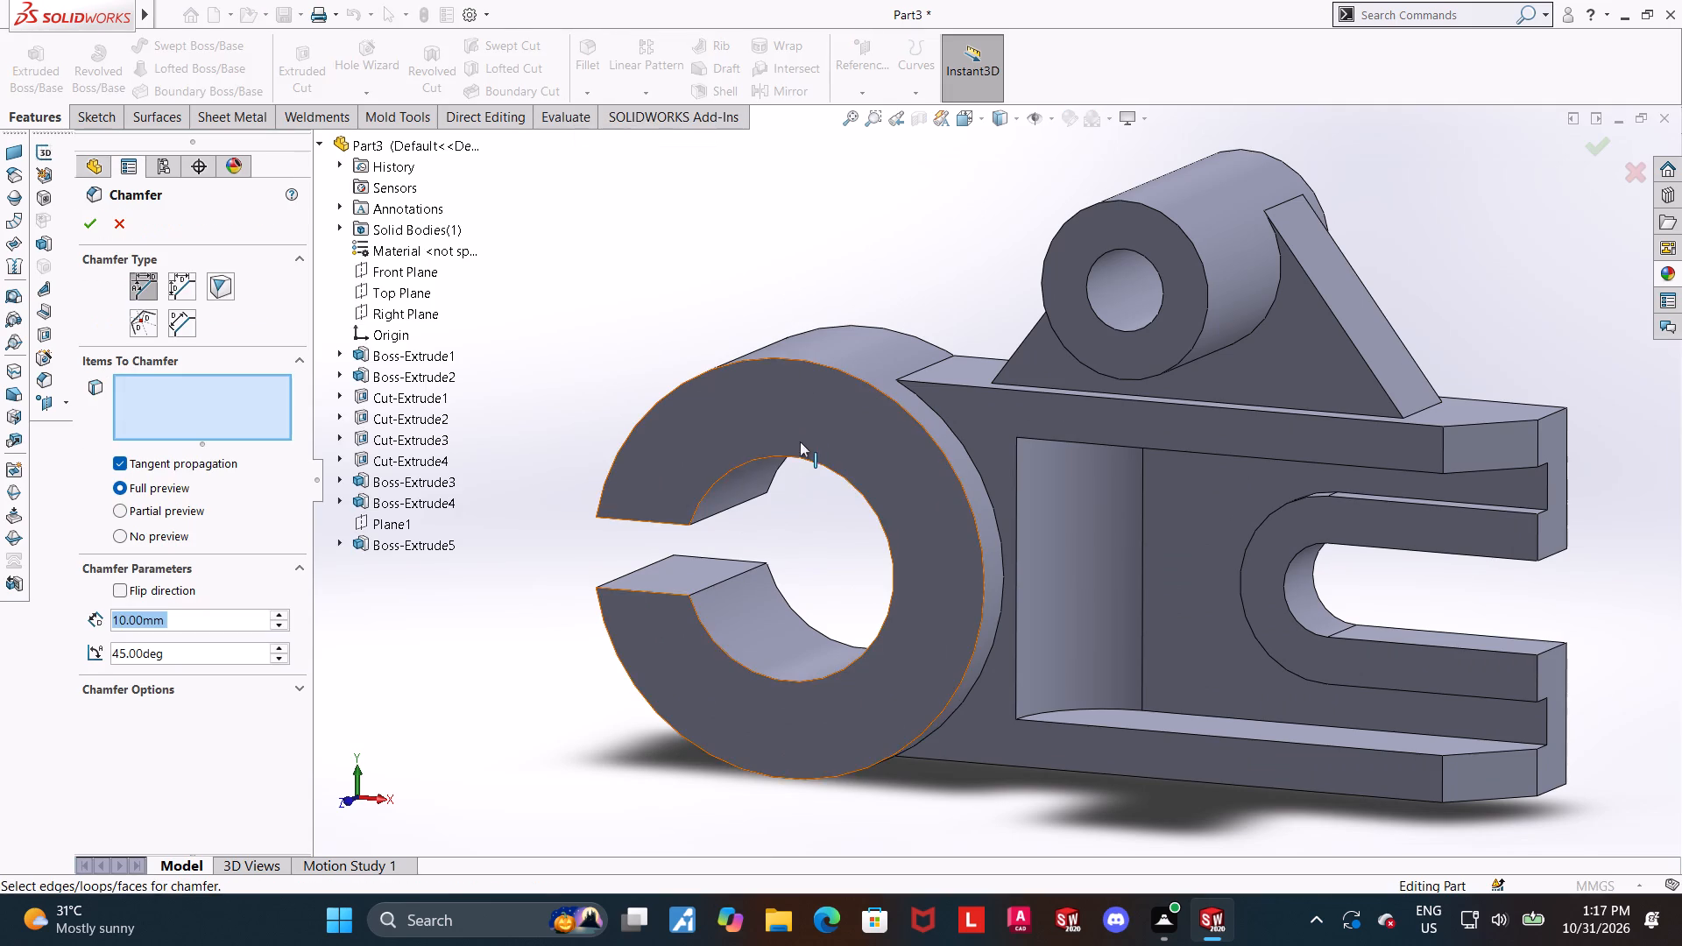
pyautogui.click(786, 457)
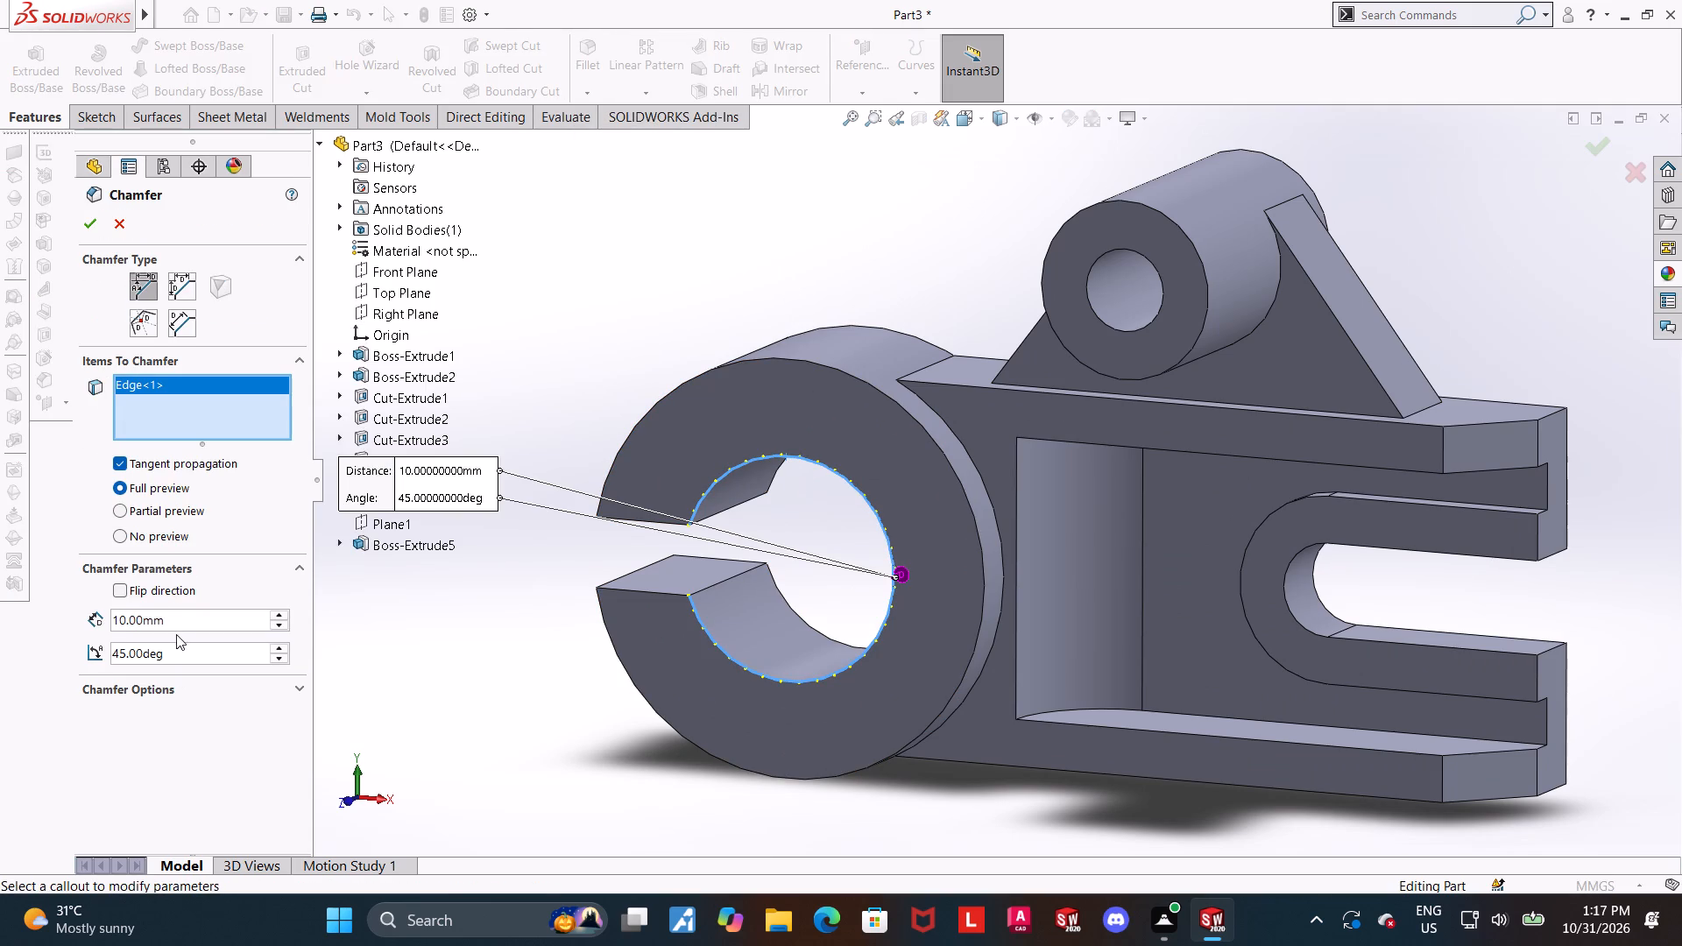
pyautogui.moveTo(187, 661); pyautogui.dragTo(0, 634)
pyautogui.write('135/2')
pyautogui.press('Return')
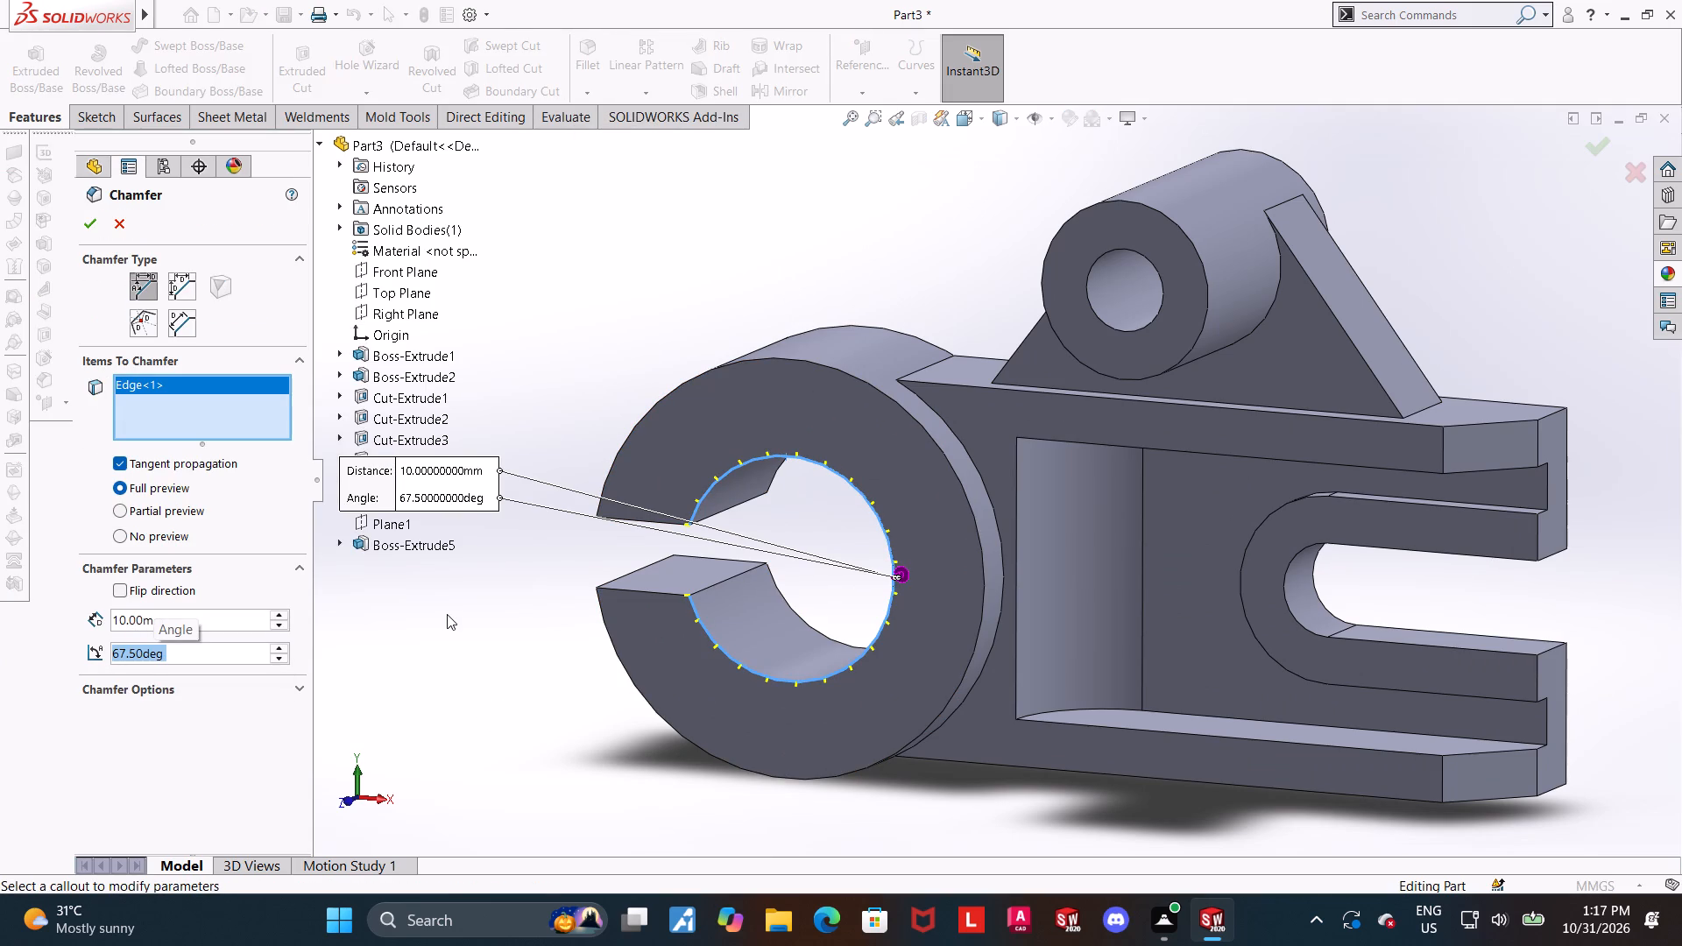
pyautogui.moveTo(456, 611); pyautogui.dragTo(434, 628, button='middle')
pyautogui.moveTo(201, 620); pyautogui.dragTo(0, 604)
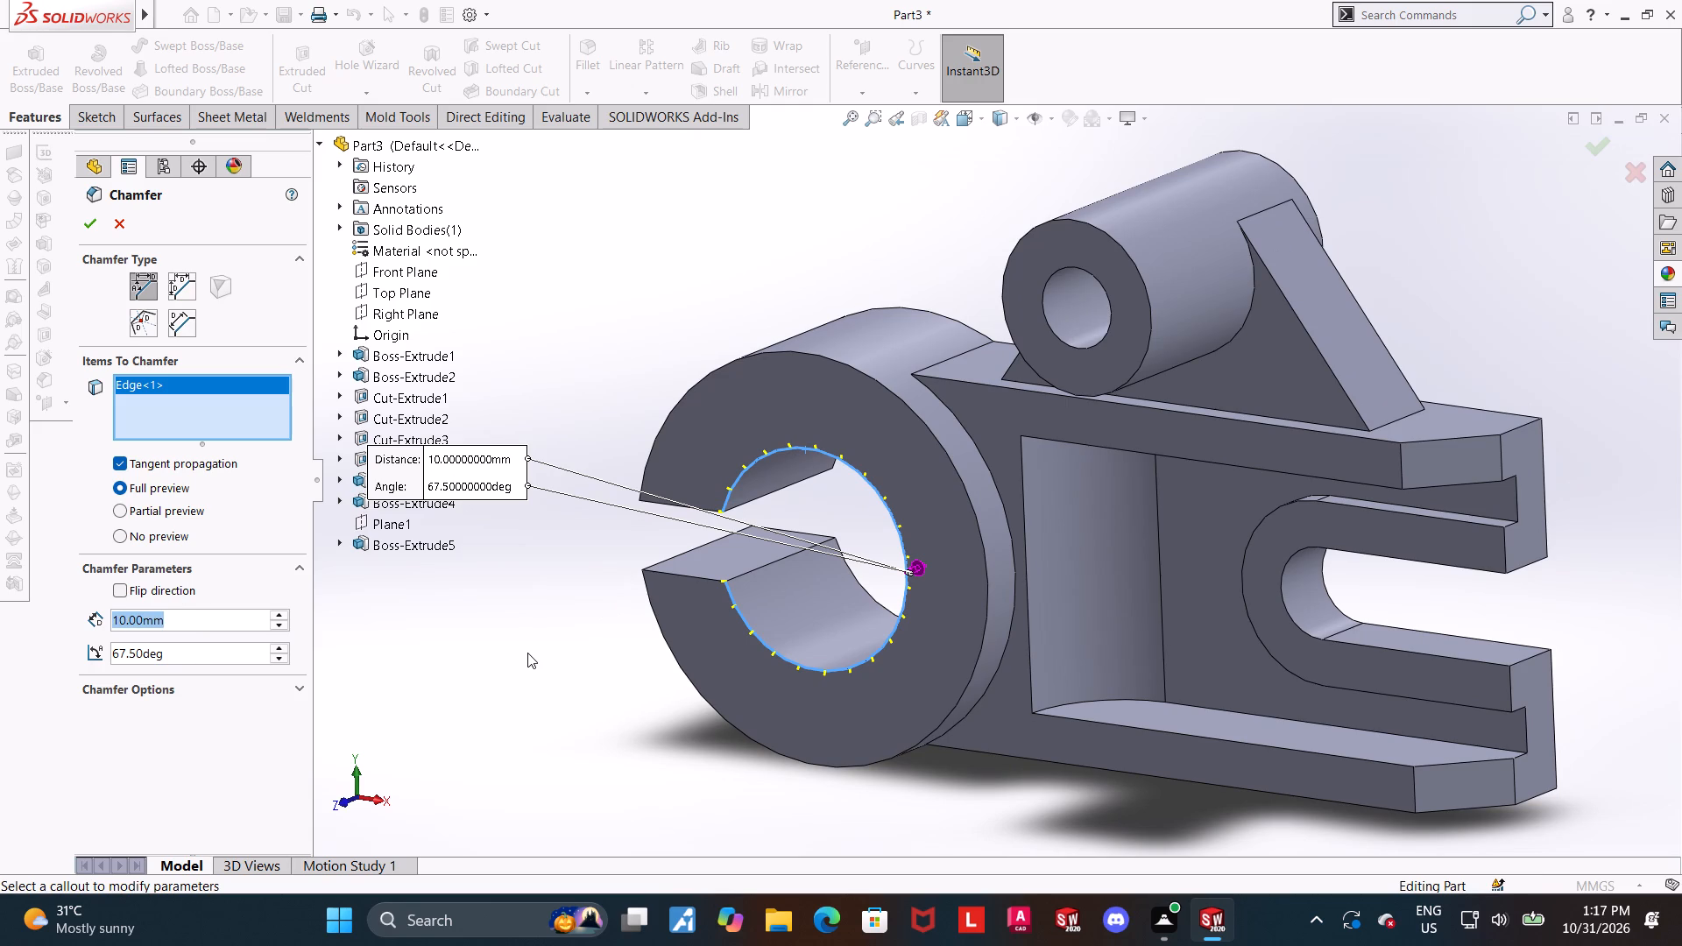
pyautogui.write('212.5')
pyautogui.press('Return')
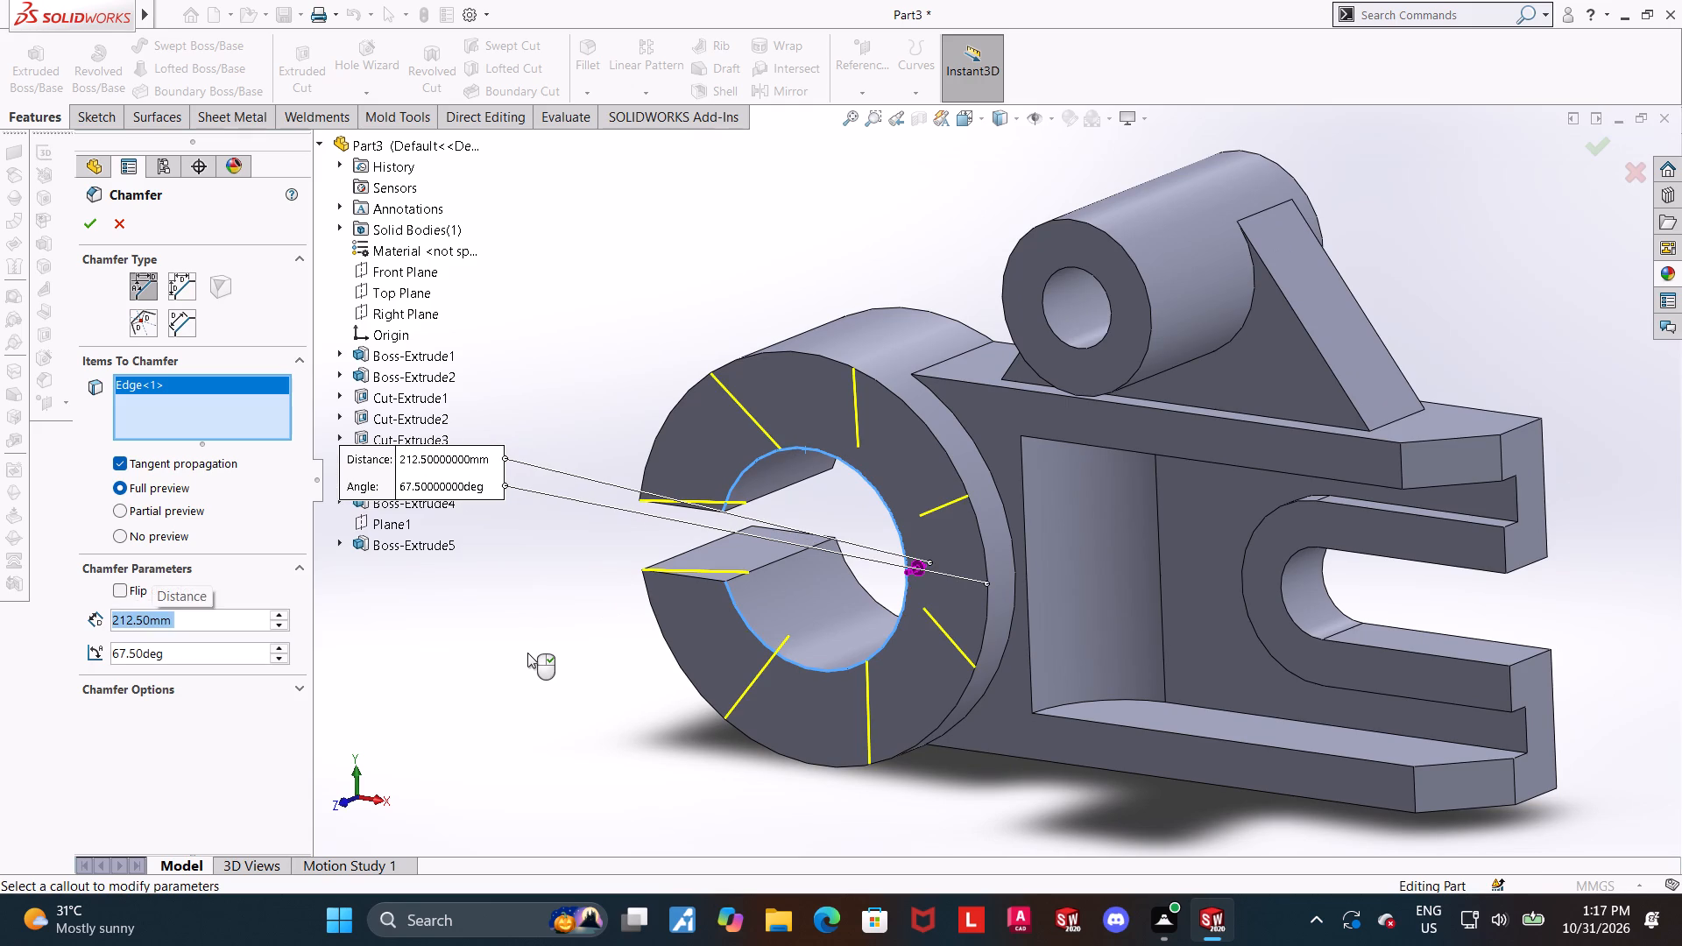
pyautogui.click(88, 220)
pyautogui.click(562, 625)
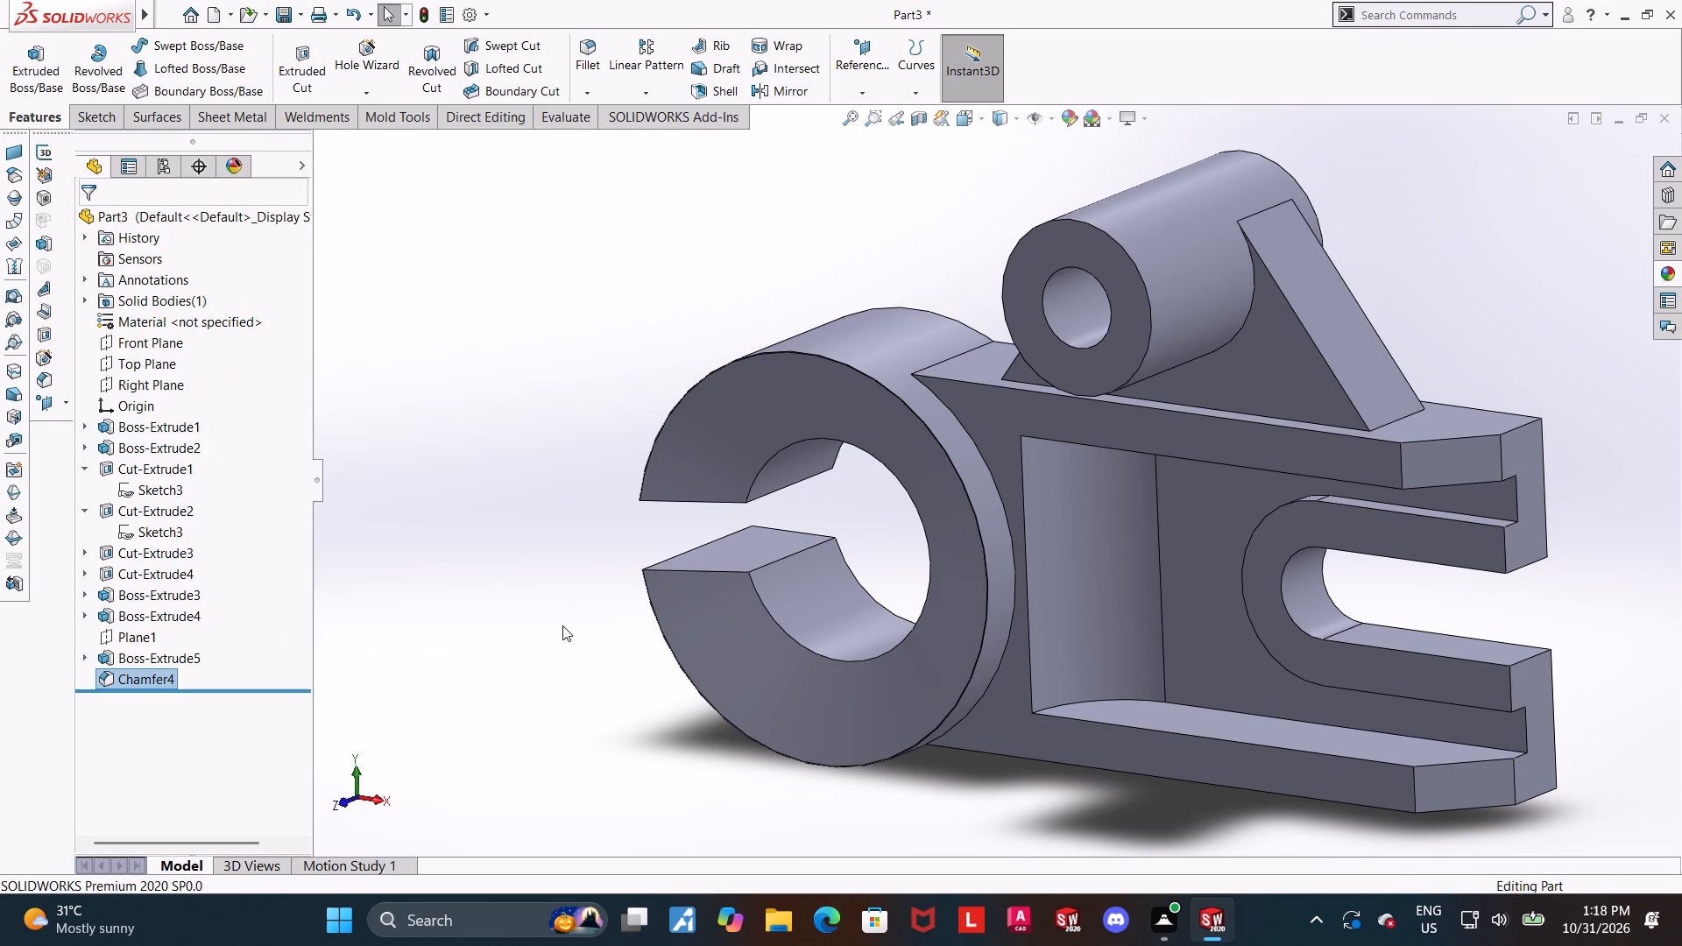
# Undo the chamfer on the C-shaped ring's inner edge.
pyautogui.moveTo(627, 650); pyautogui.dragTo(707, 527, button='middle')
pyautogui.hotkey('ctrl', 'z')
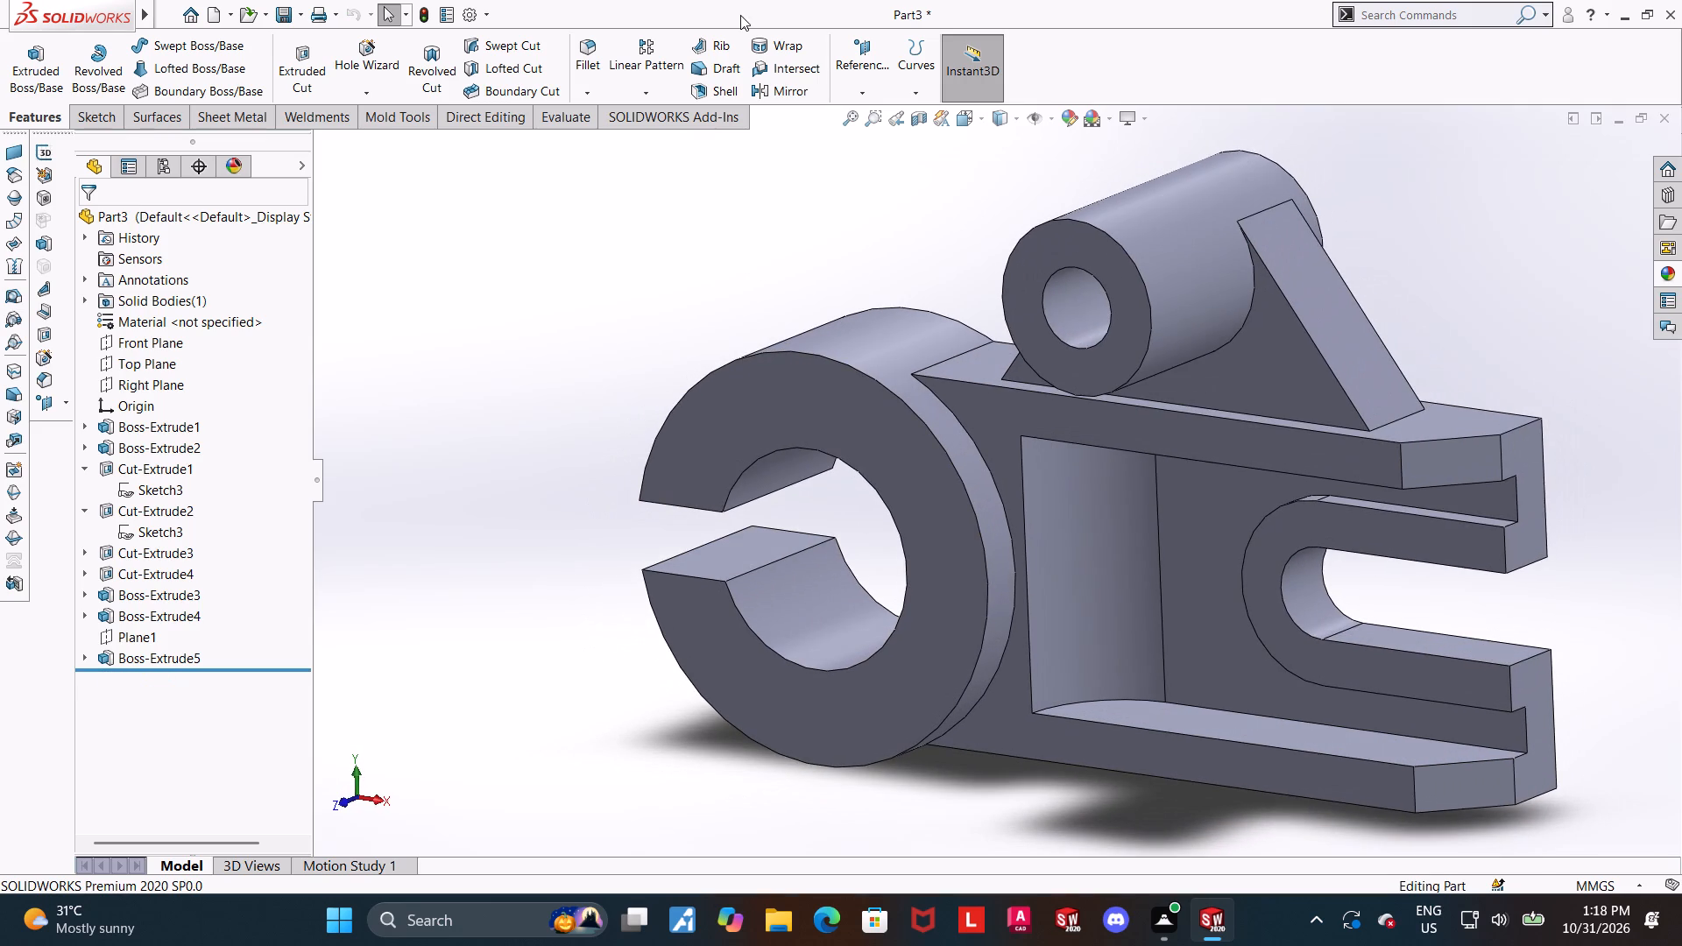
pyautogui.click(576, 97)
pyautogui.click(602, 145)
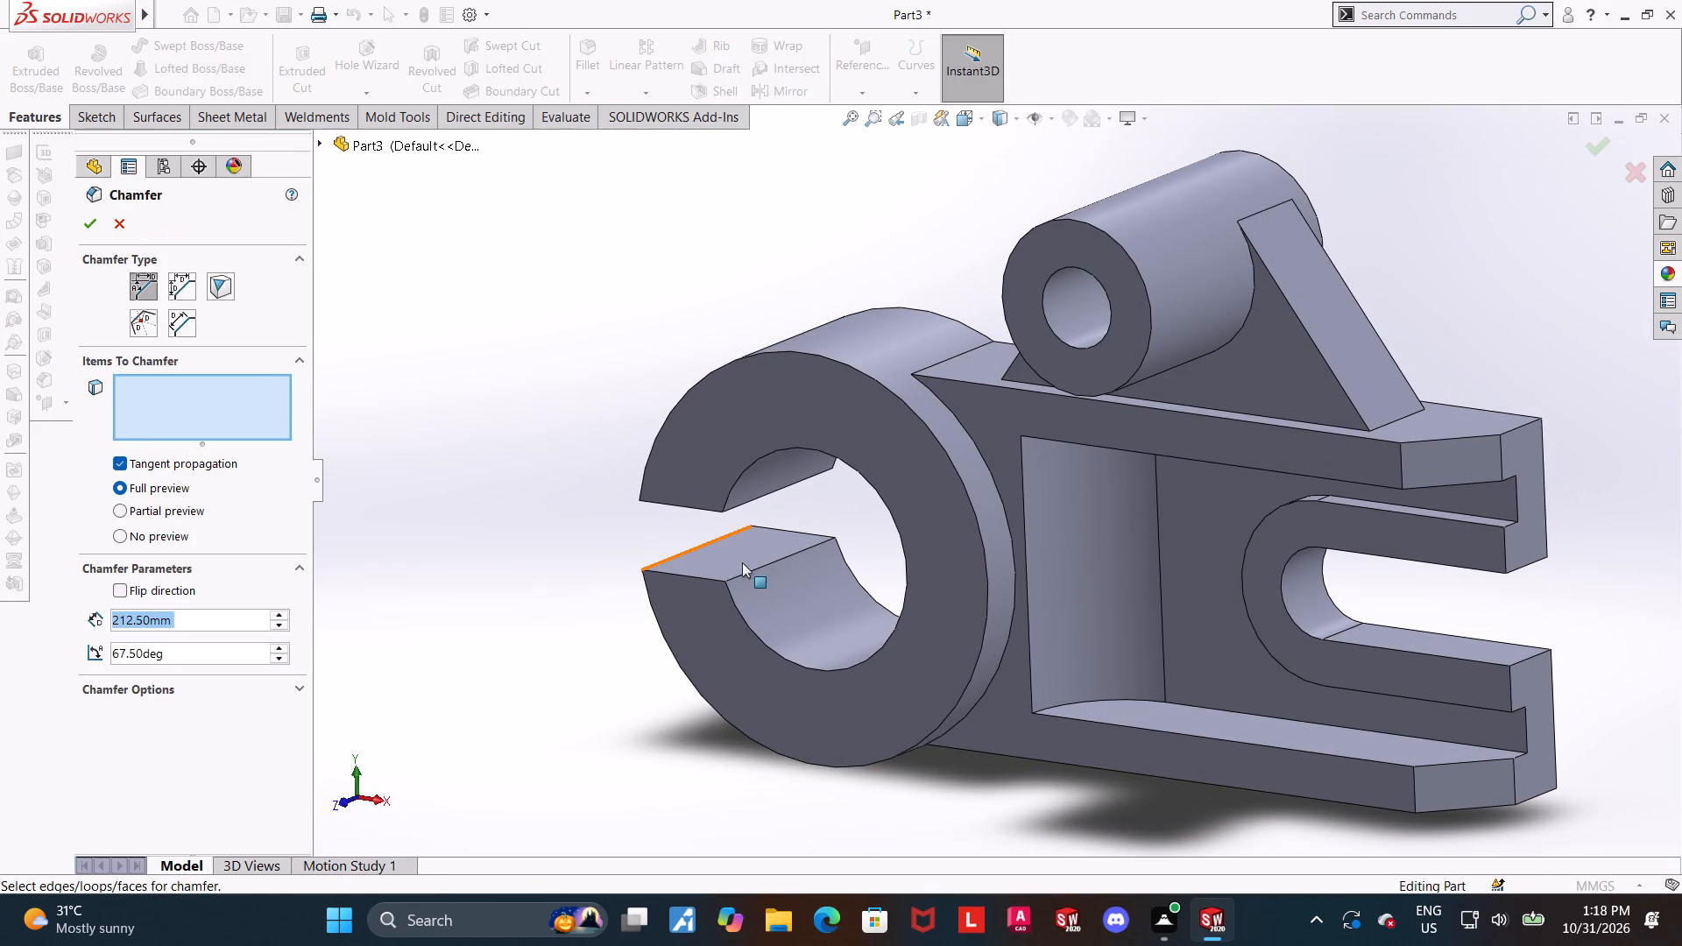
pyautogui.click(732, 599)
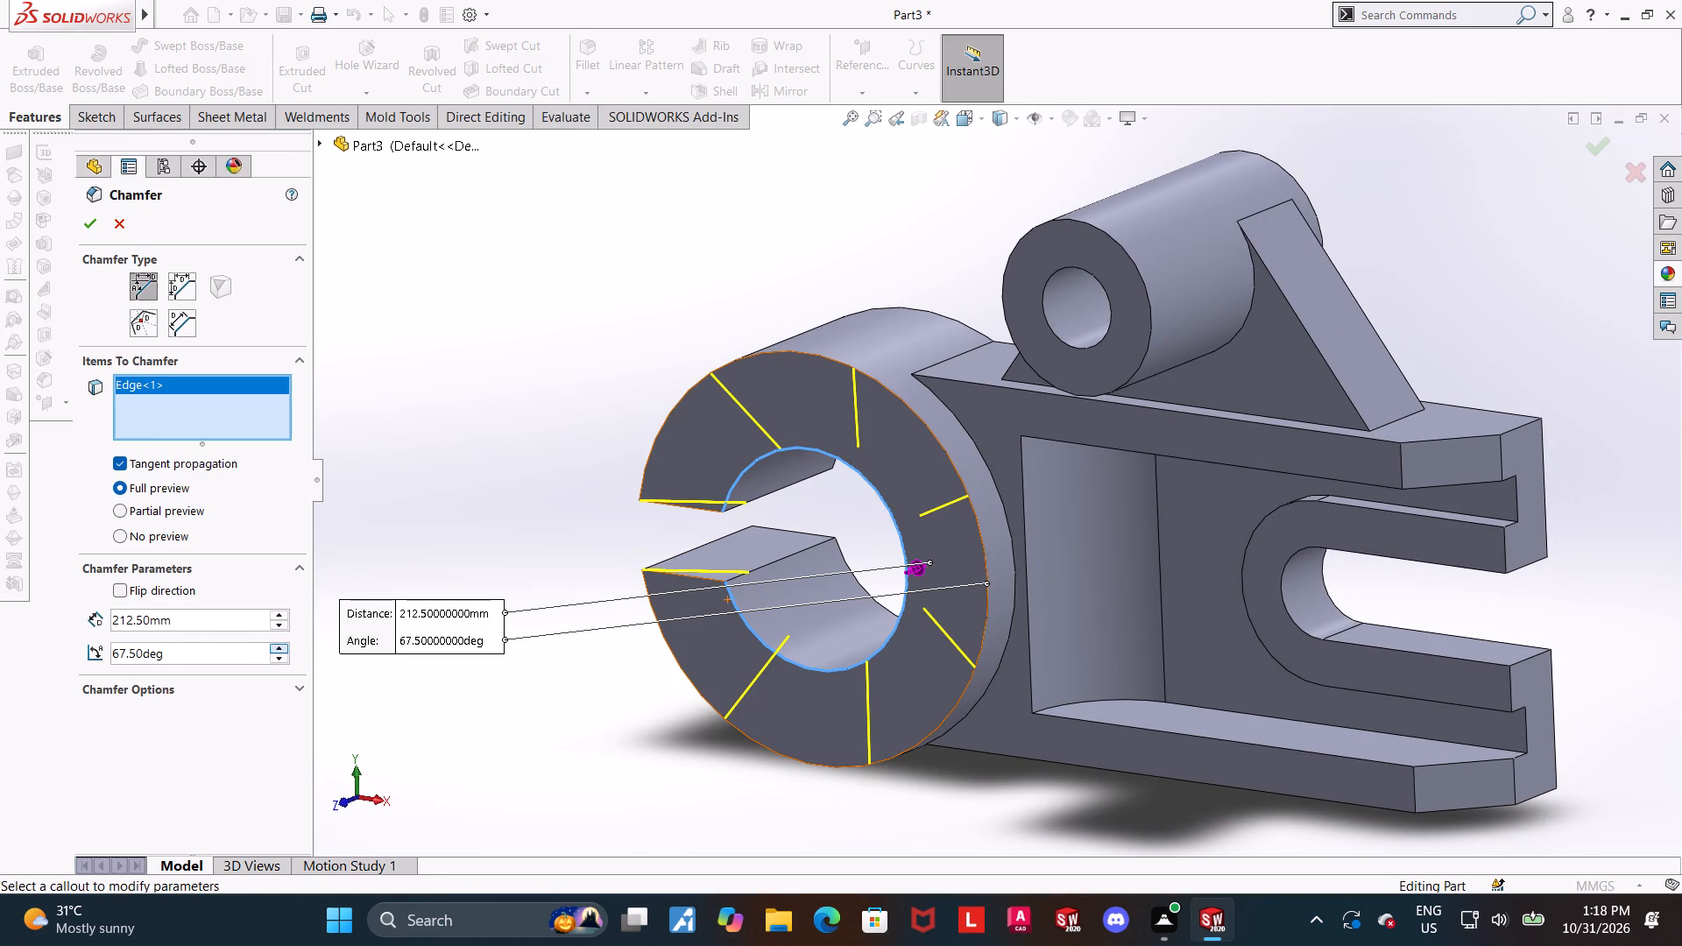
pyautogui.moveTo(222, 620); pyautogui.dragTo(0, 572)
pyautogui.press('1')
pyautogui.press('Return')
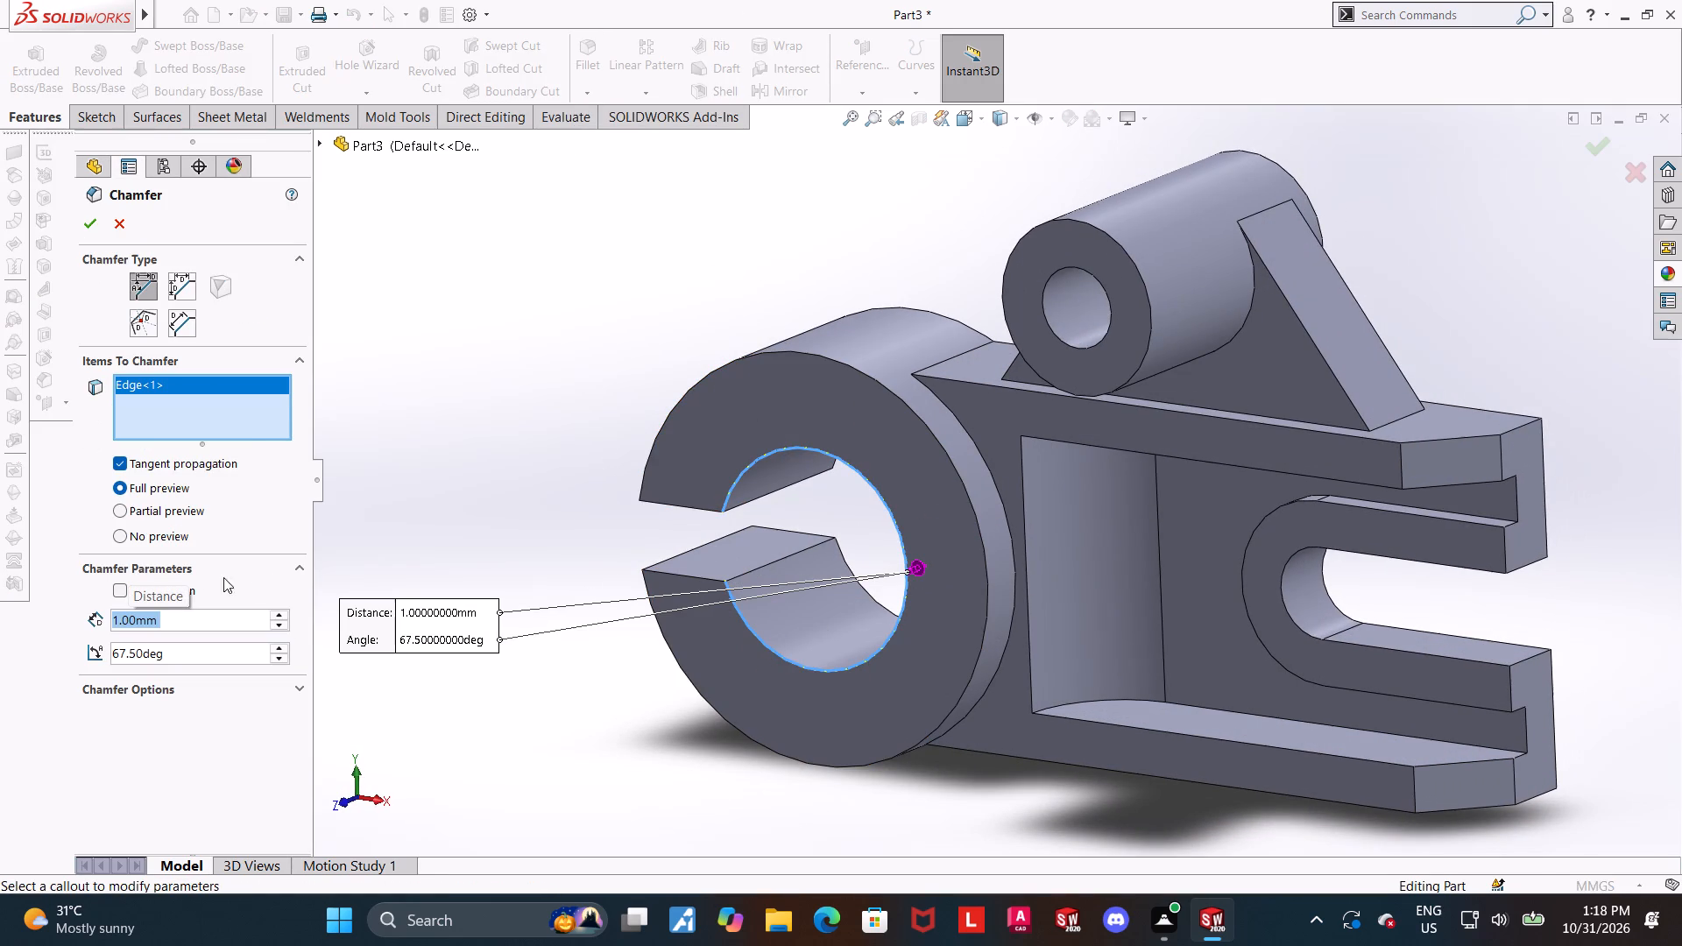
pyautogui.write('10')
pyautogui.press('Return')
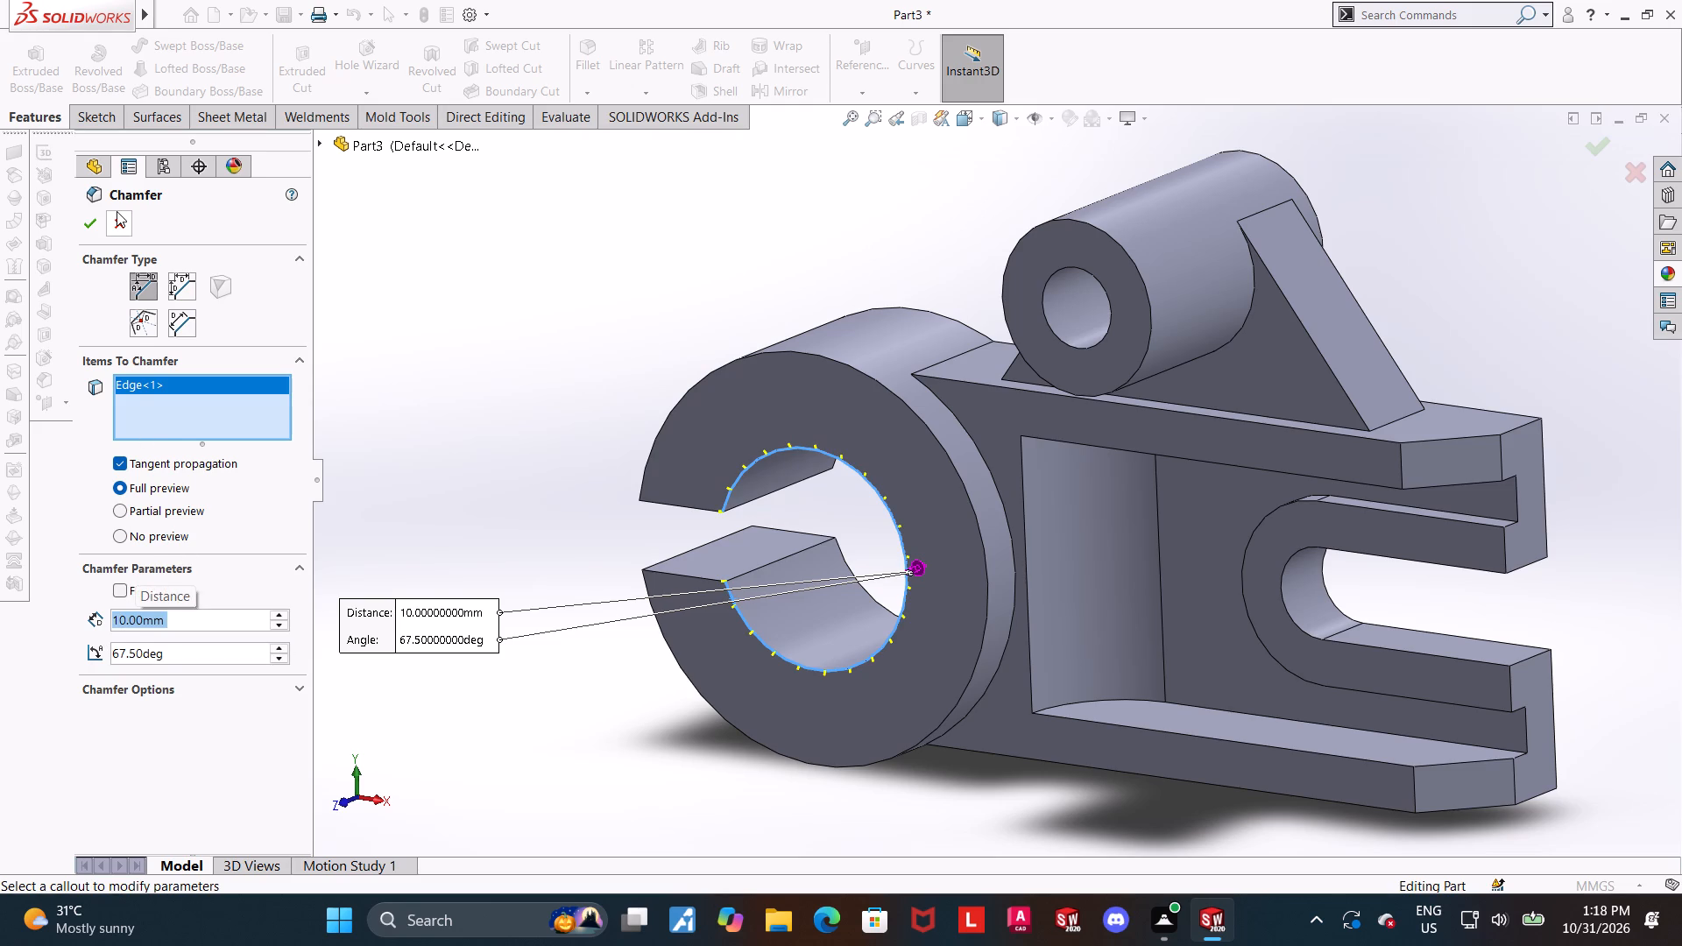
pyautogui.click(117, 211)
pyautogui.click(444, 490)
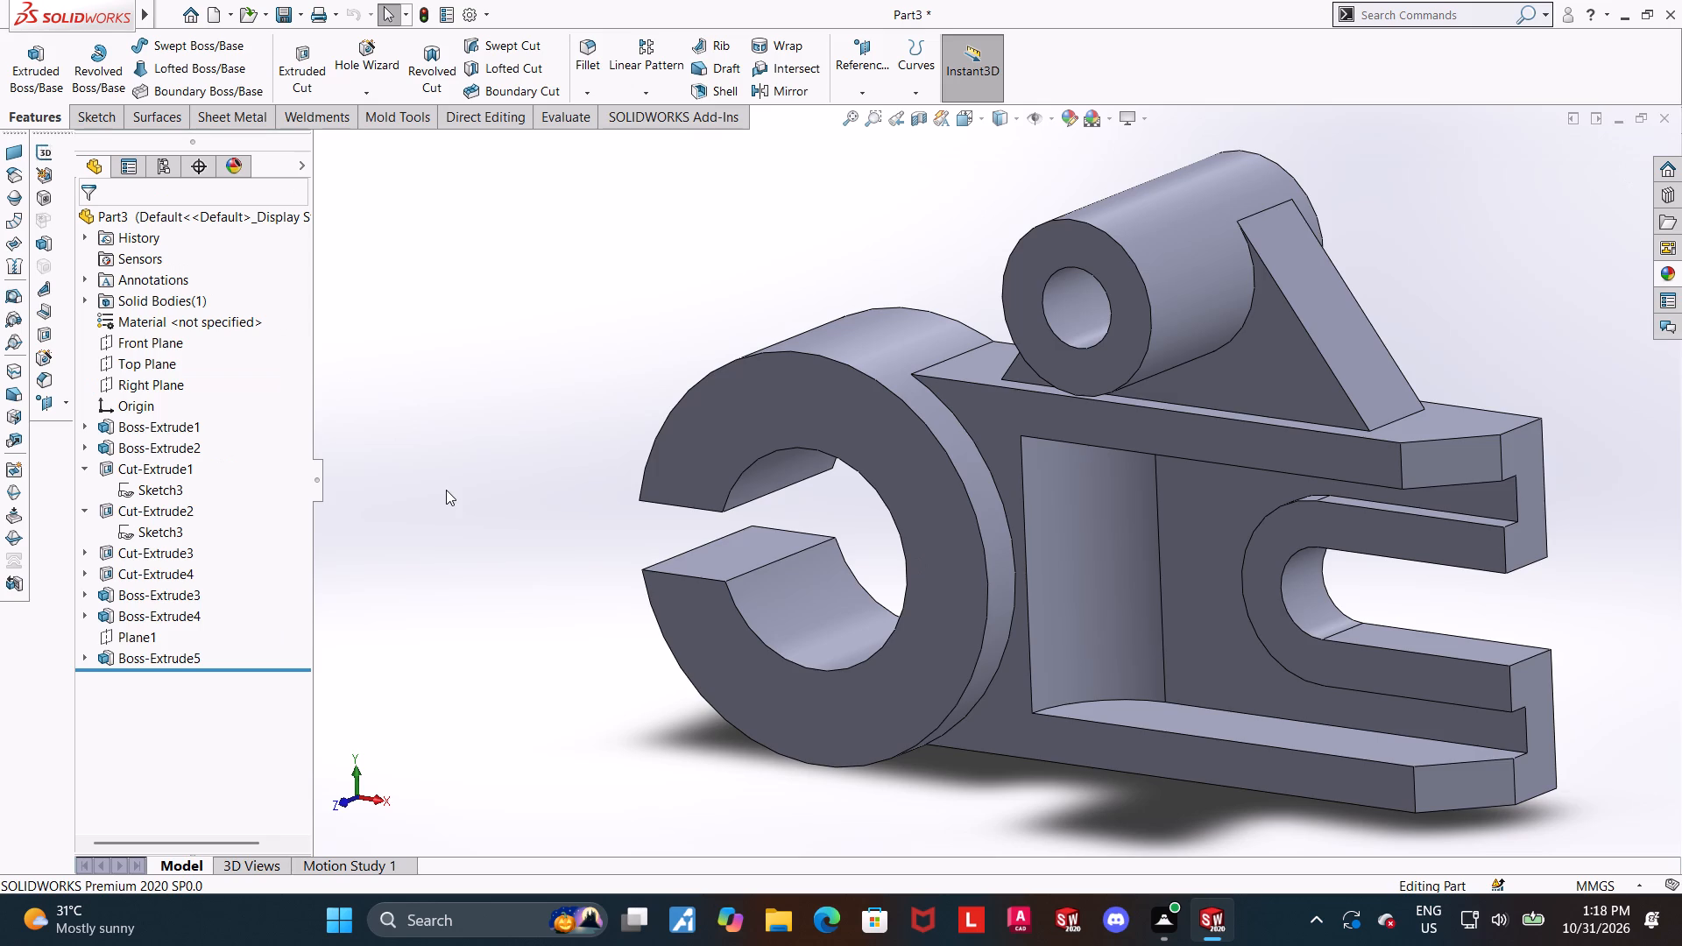
# Open a new sketch on the Right Plane, viewed from the open side of the C-shaped ring.
pyautogui.moveTo(581, 527); pyautogui.dragTo(748, 491, button='middle')
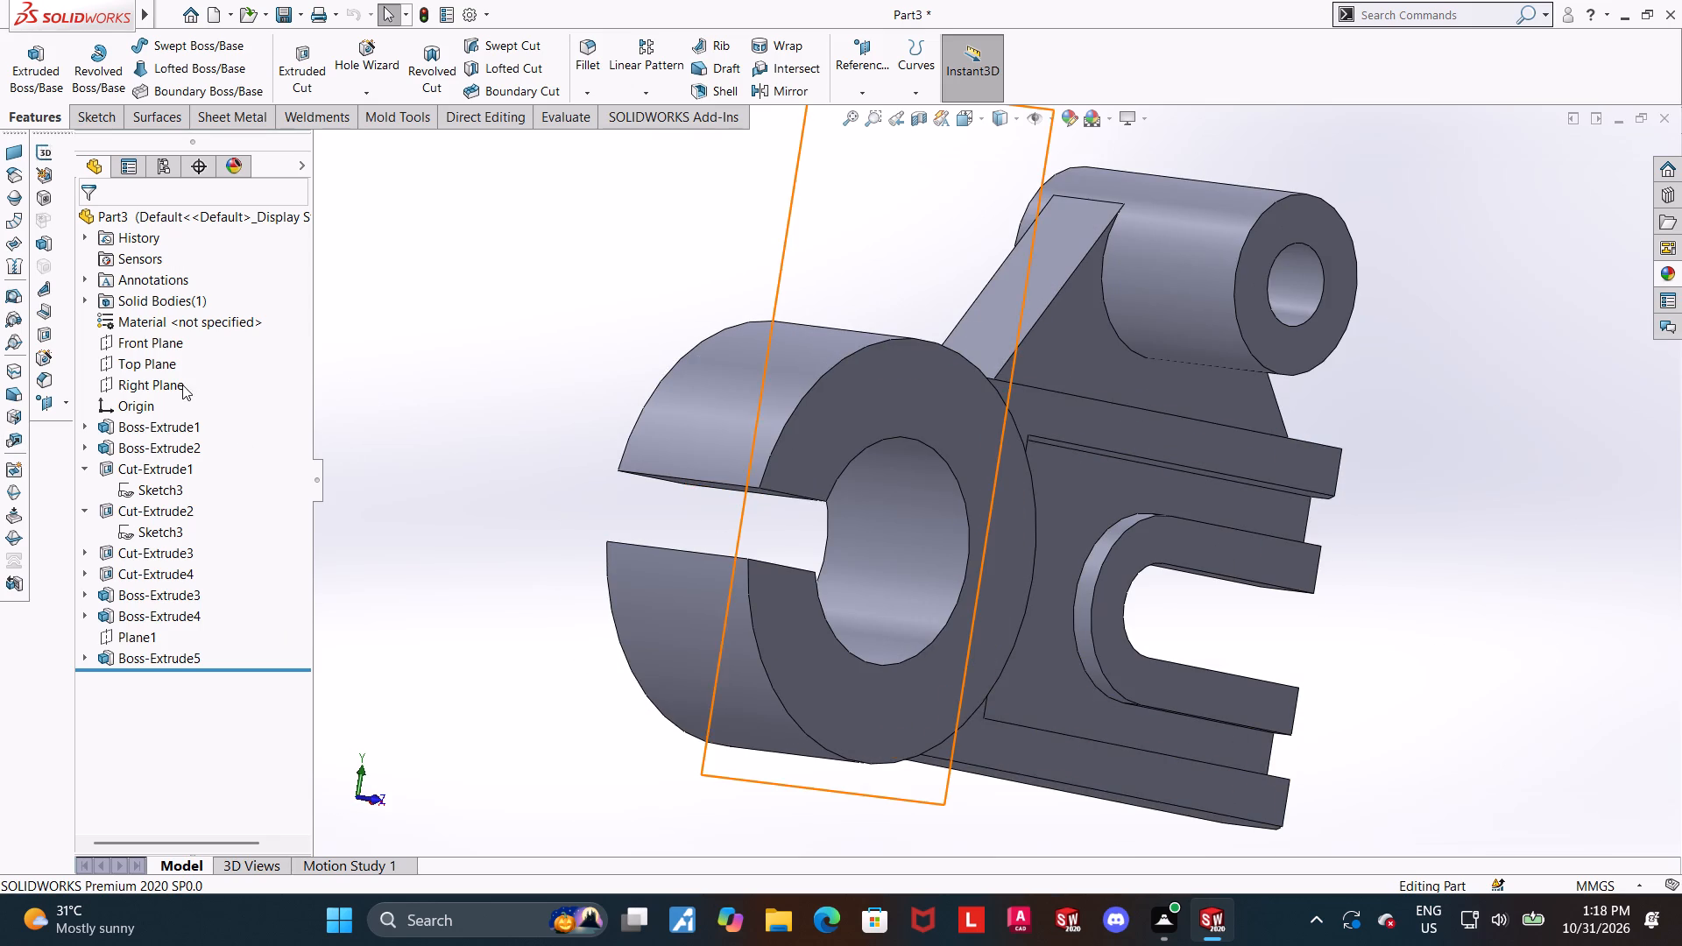
pyautogui.click(182, 385)
pyautogui.moveTo(581, 544); pyautogui.dragTo(461, 589, button='middle')
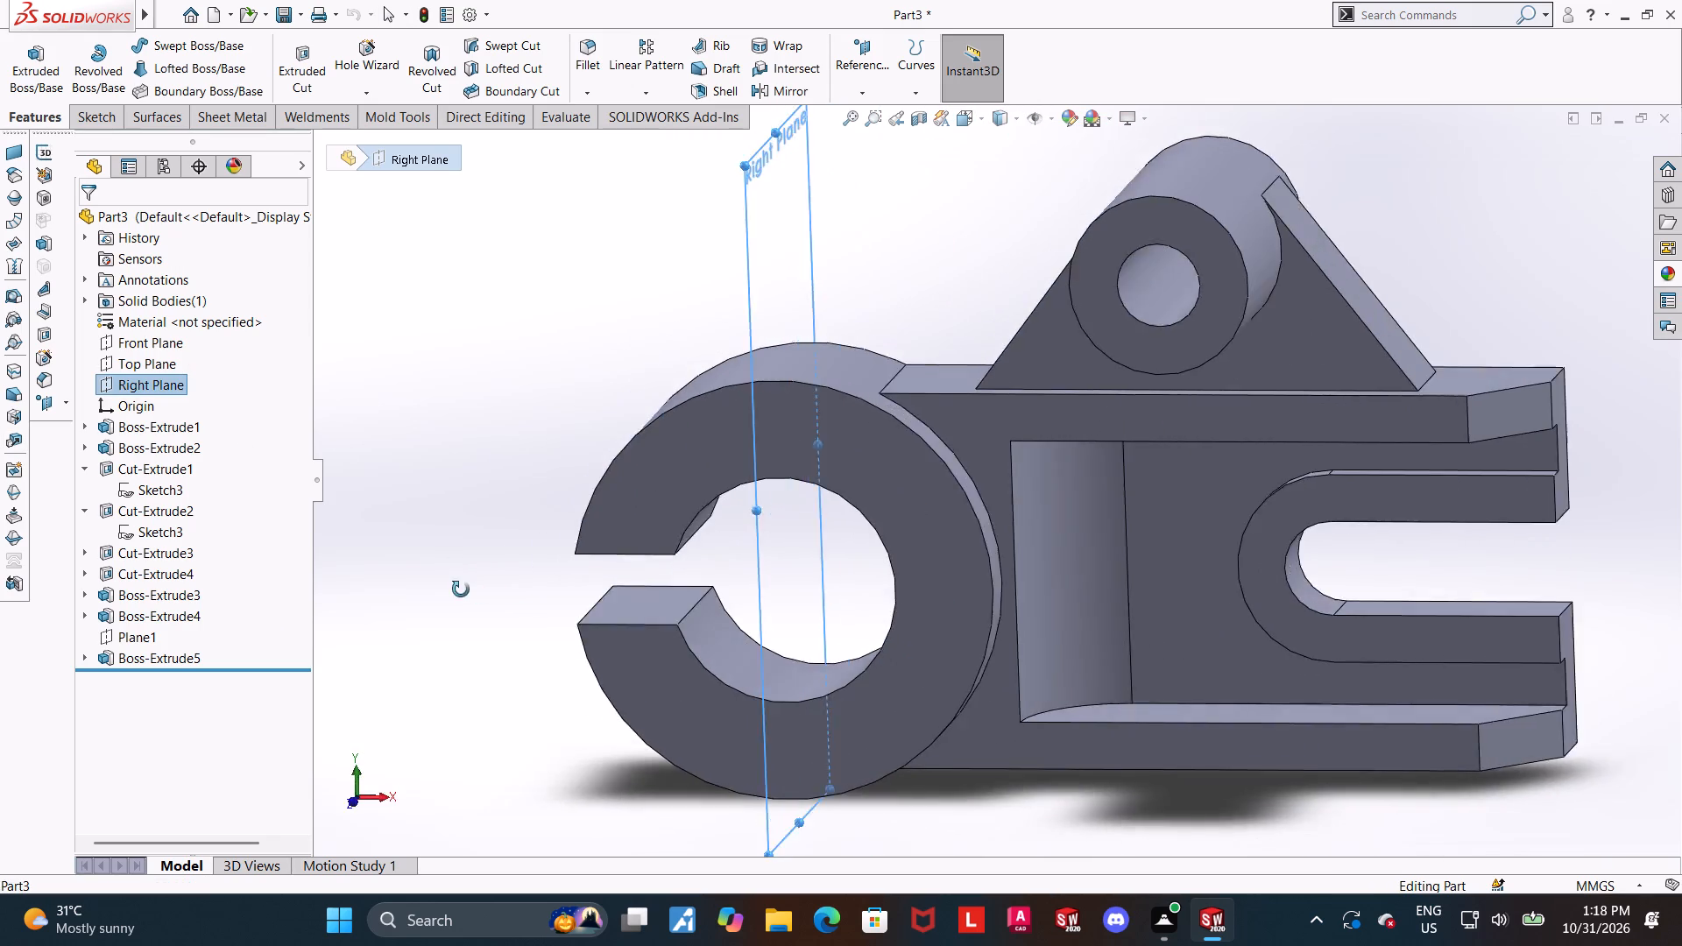
pyautogui.moveTo(461, 589); pyautogui.dragTo(519, 558, button='middle')
pyautogui.click(123, 389)
pyautogui.click(140, 364)
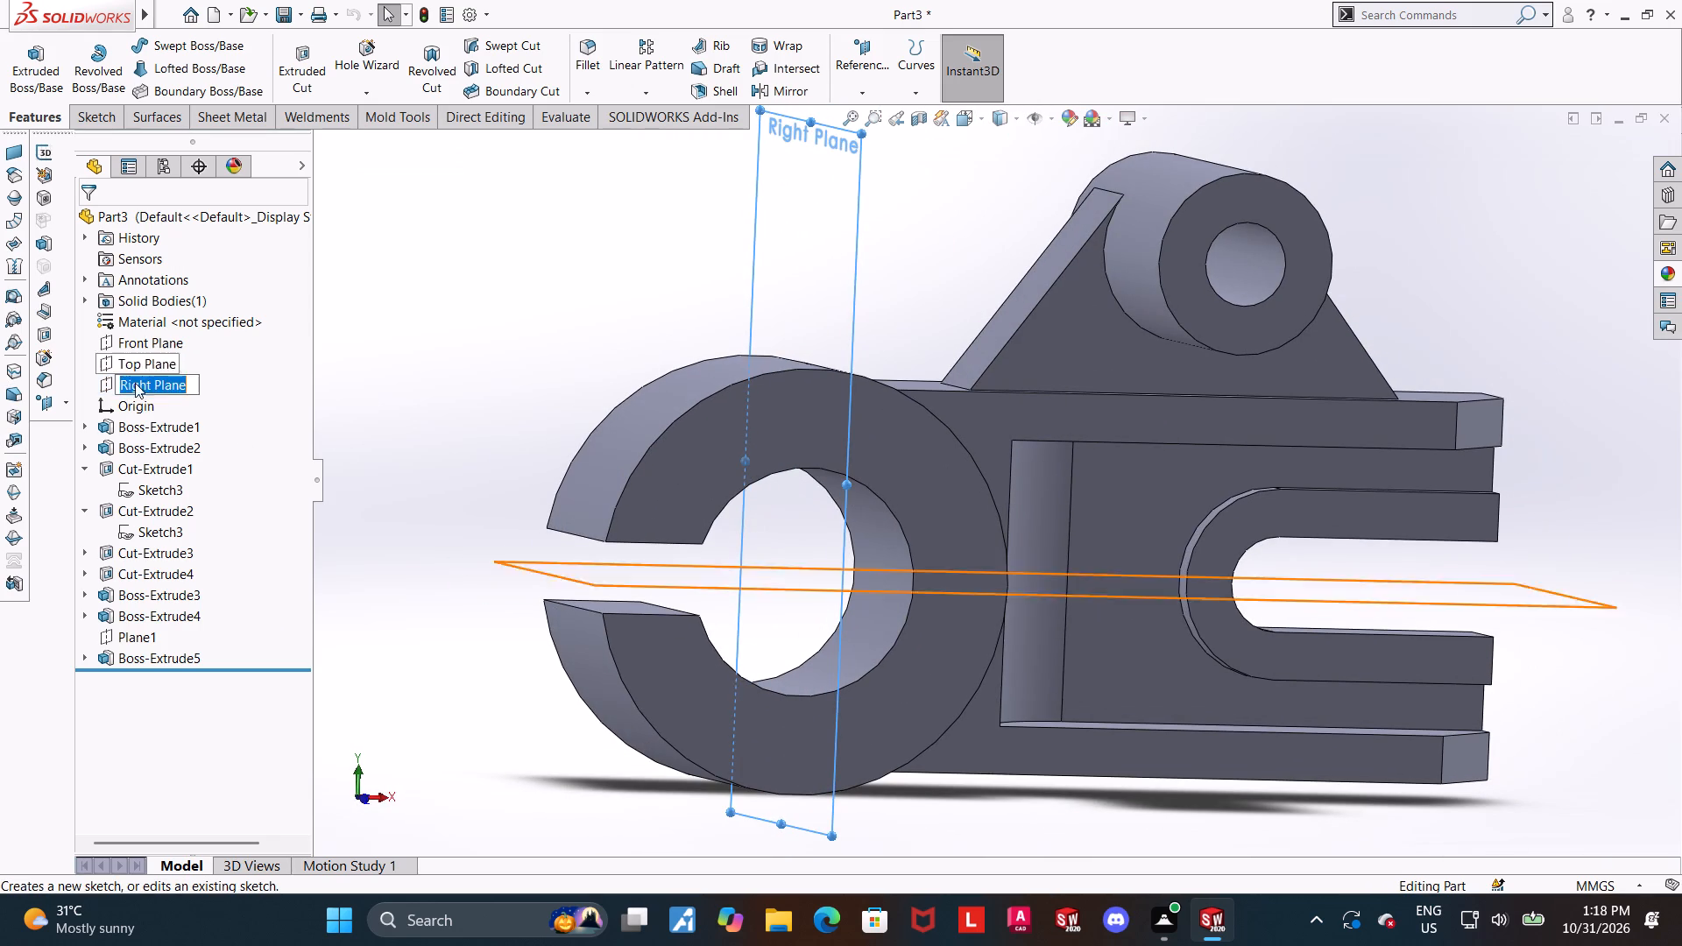
pyautogui.click(321, 414)
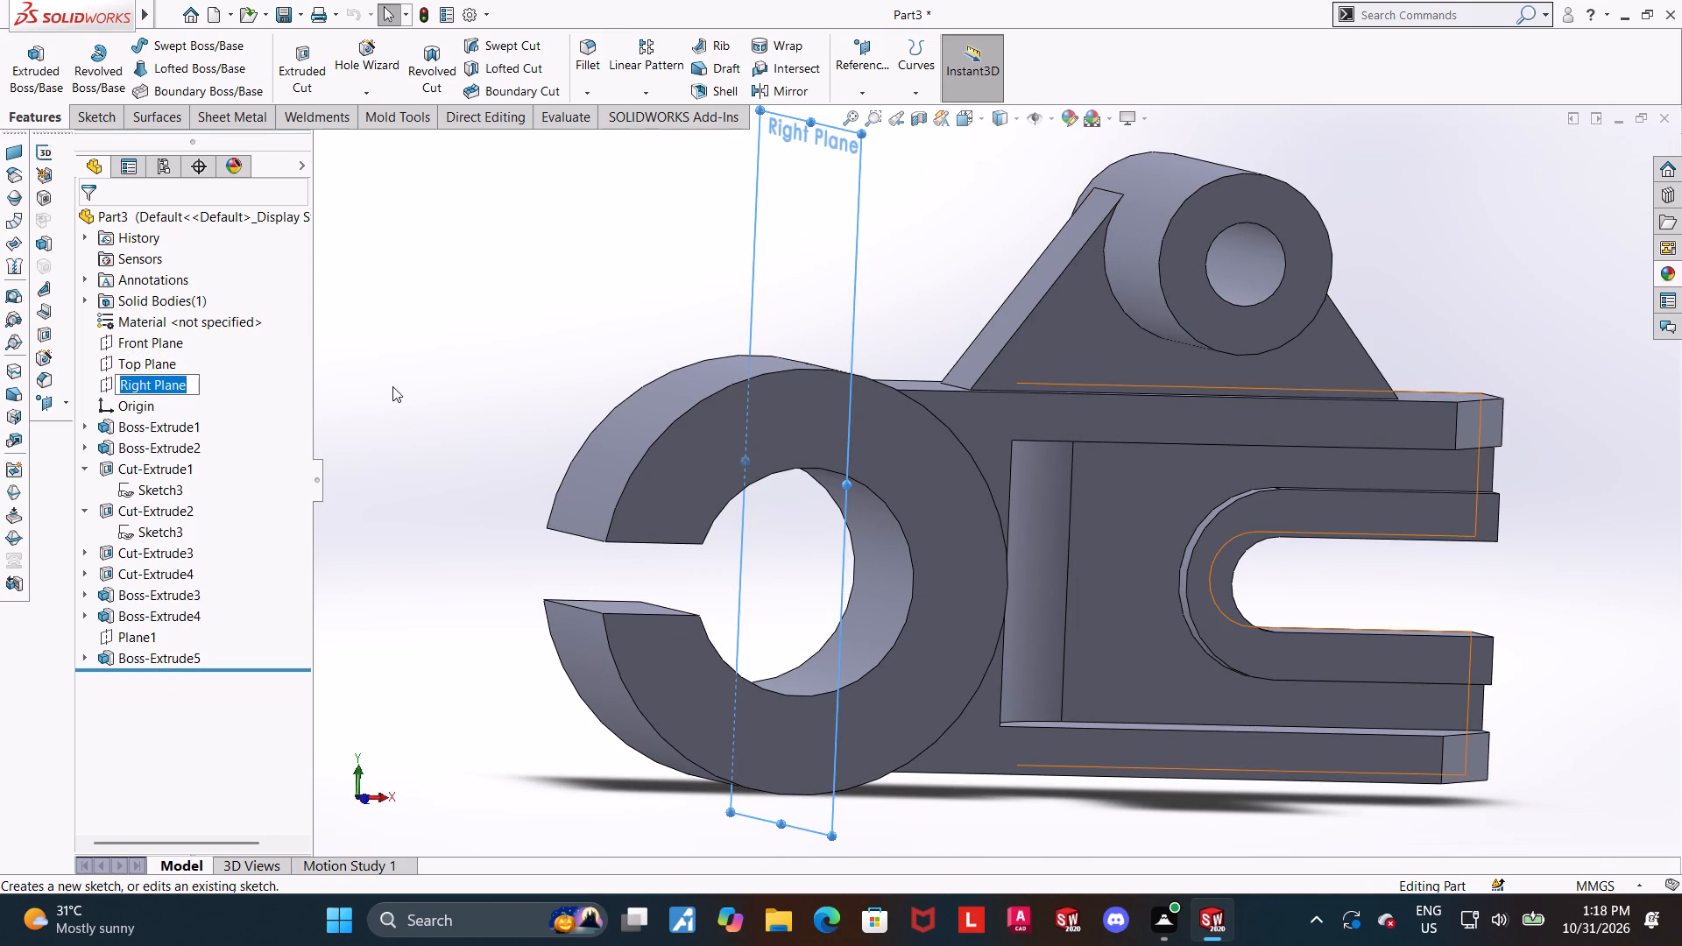
pyautogui.click(145, 389)
pyautogui.click(157, 369)
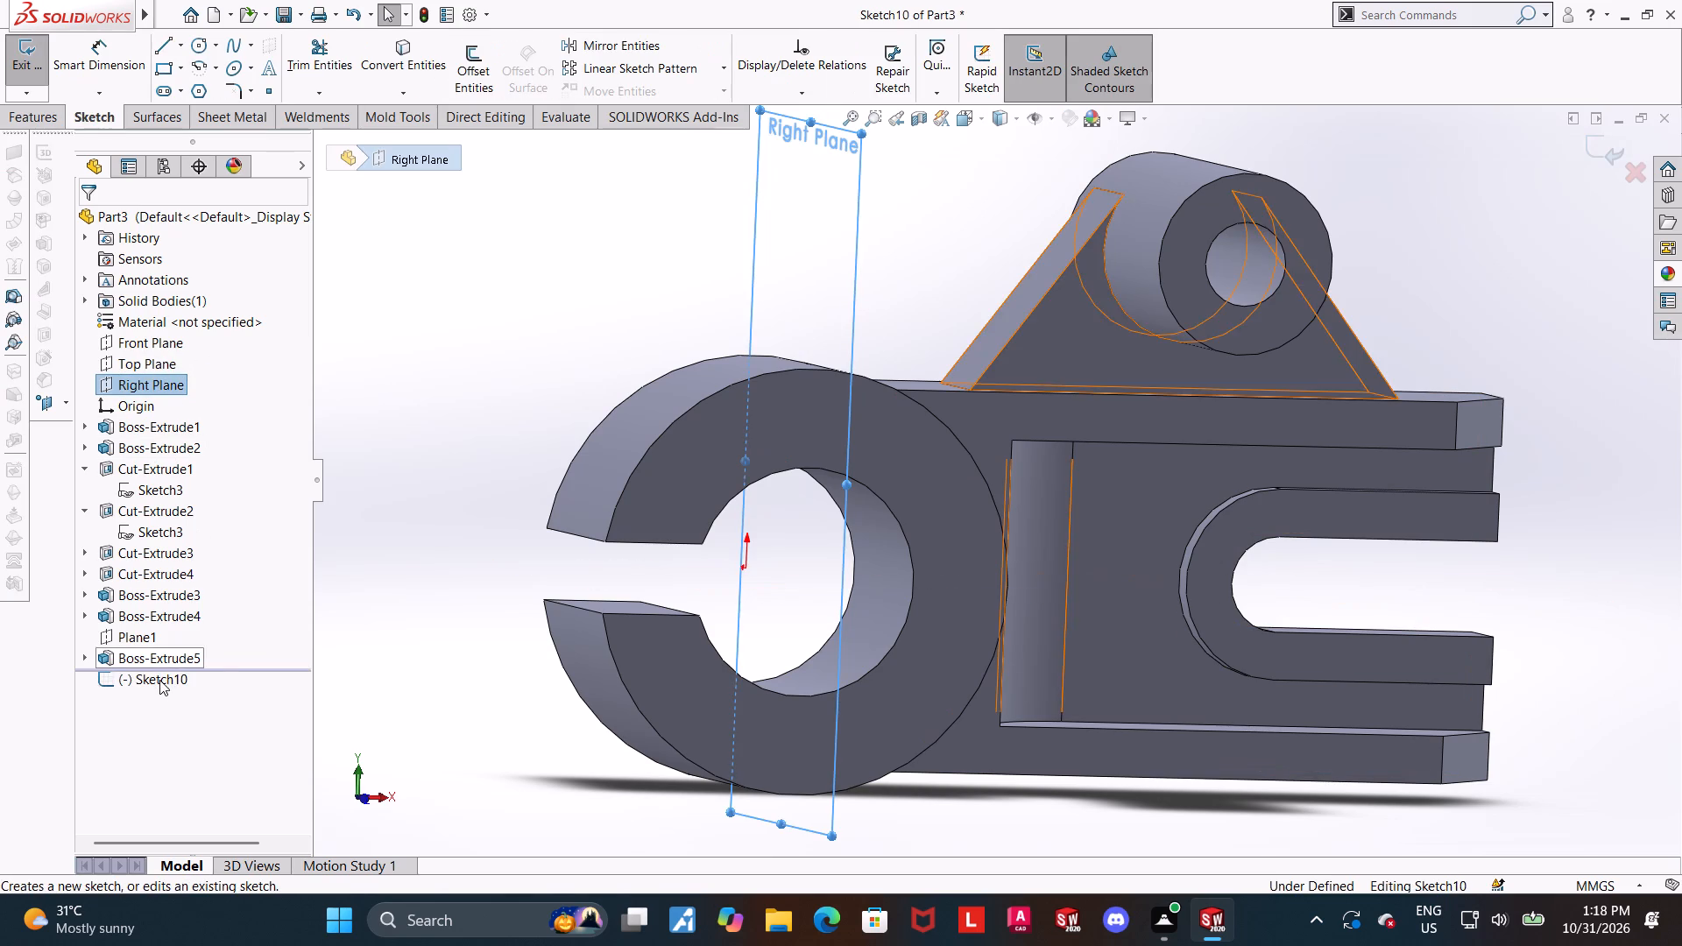
pyautogui.click(159, 680)
pyautogui.click(201, 667)
pyautogui.scroll(3, 1035, 621)
pyautogui.moveTo(1063, 612); pyautogui.dragTo(1358, 625, button='middle')
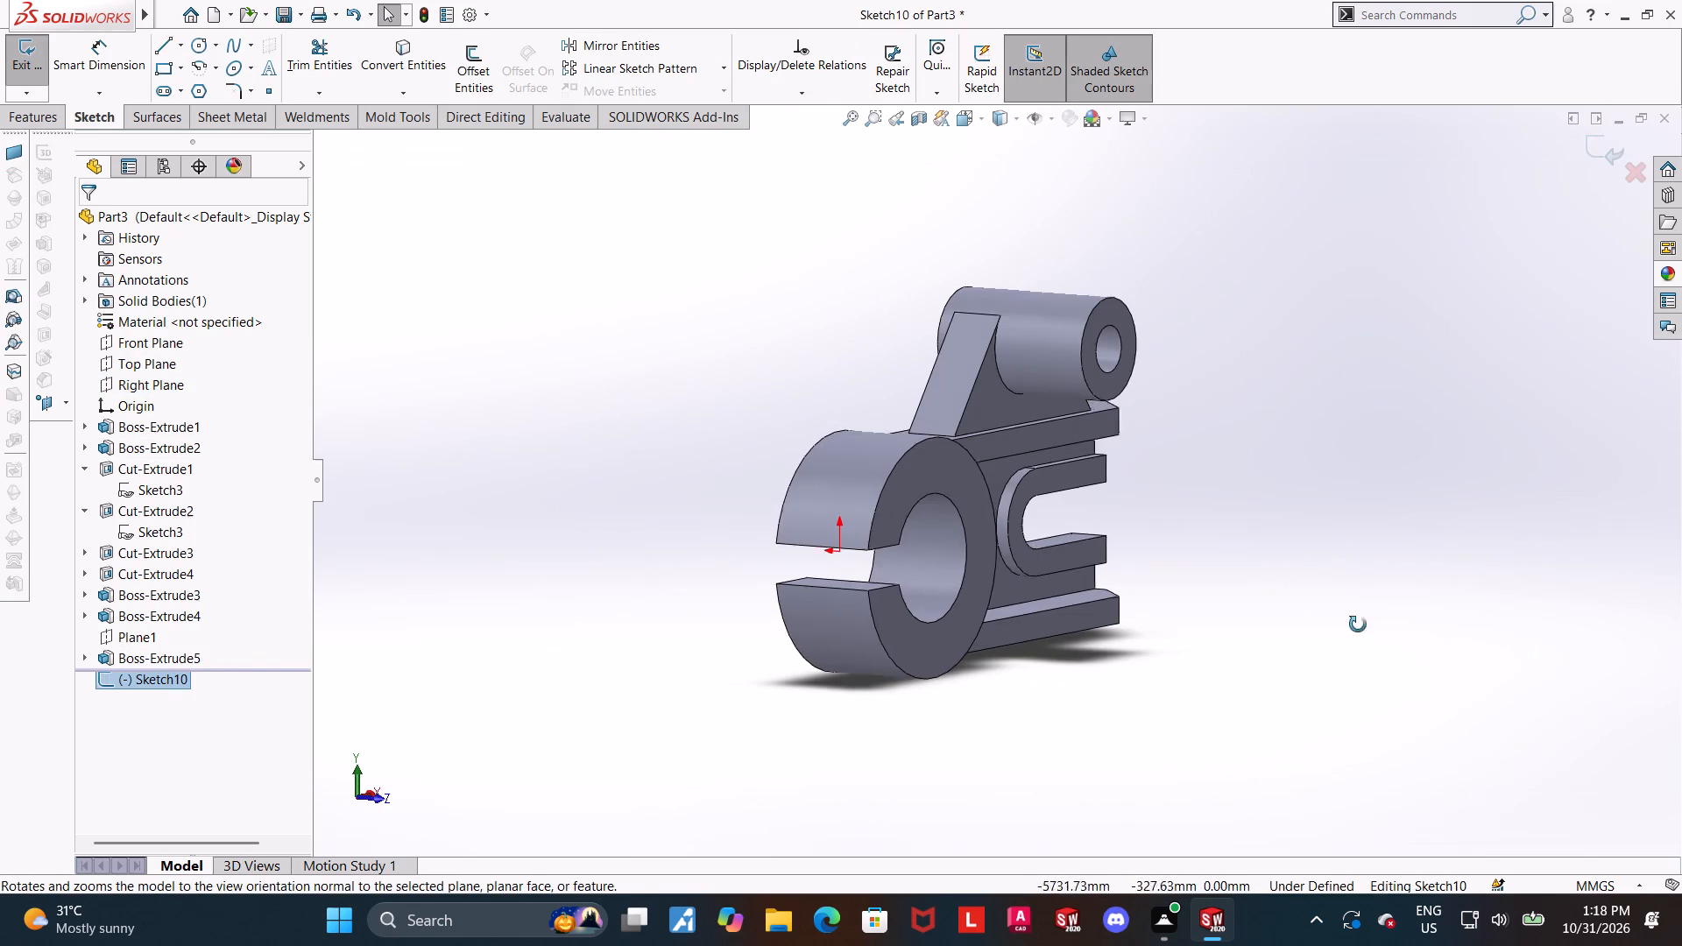
pyautogui.moveTo(1358, 625); pyautogui.dragTo(1359, 623, button='middle')
pyautogui.click(959, 120)
pyautogui.click(735, 590)
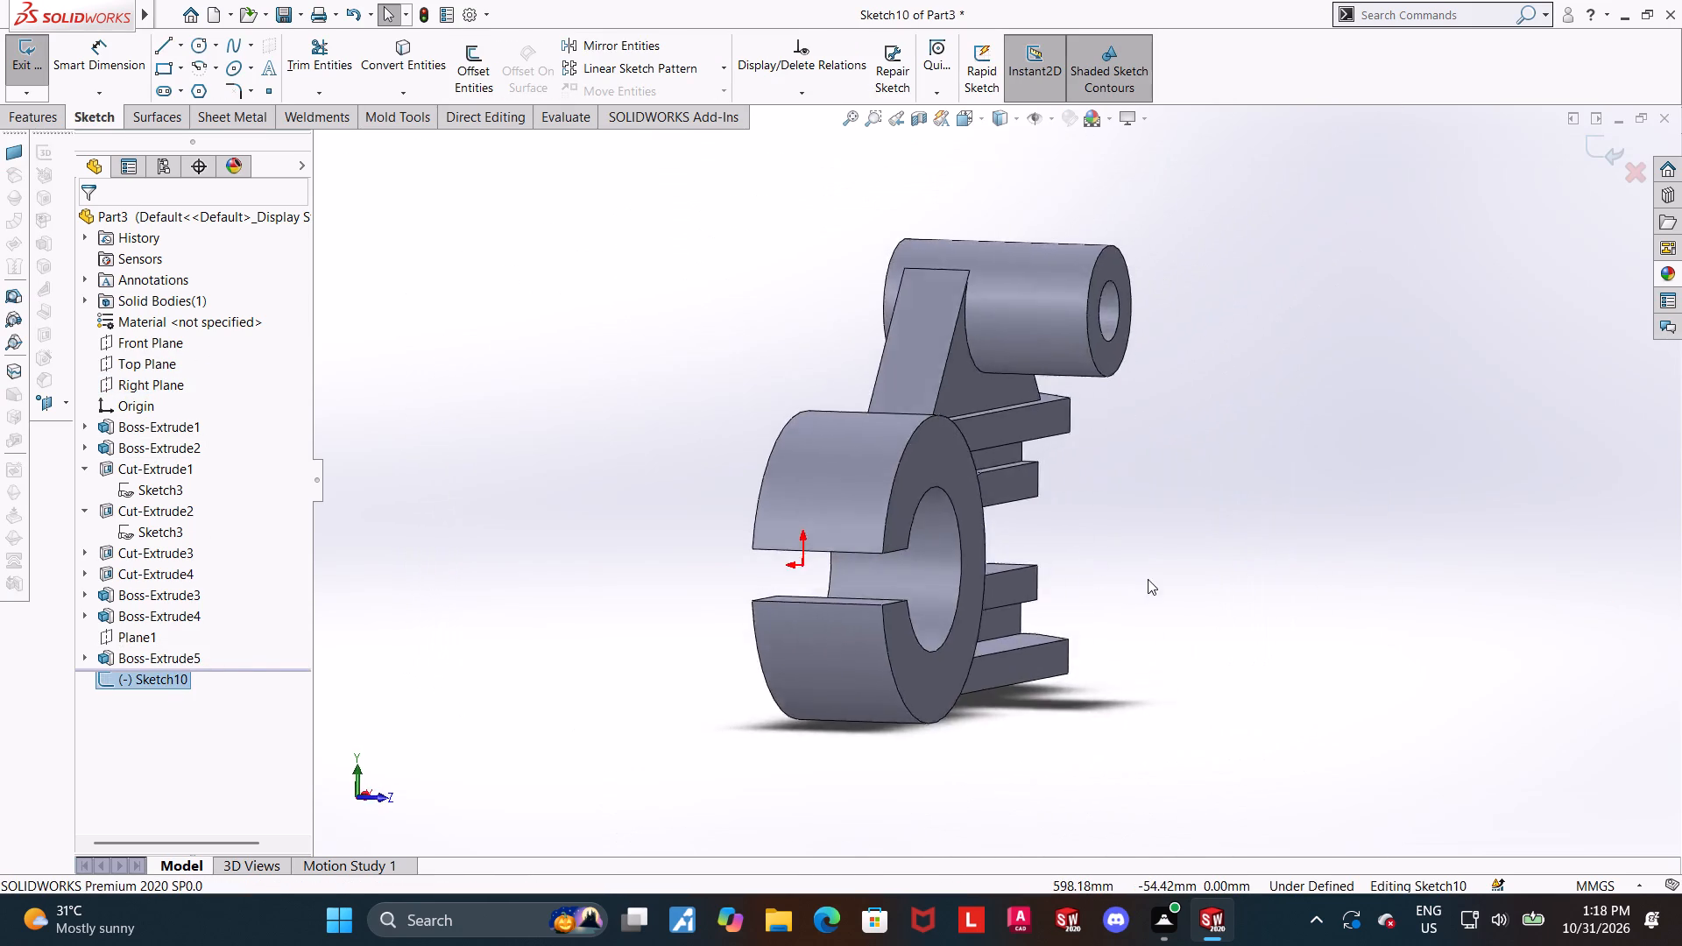
pyautogui.scroll(-1, 1233, 567)
pyautogui.scroll(1, 1157, 485)
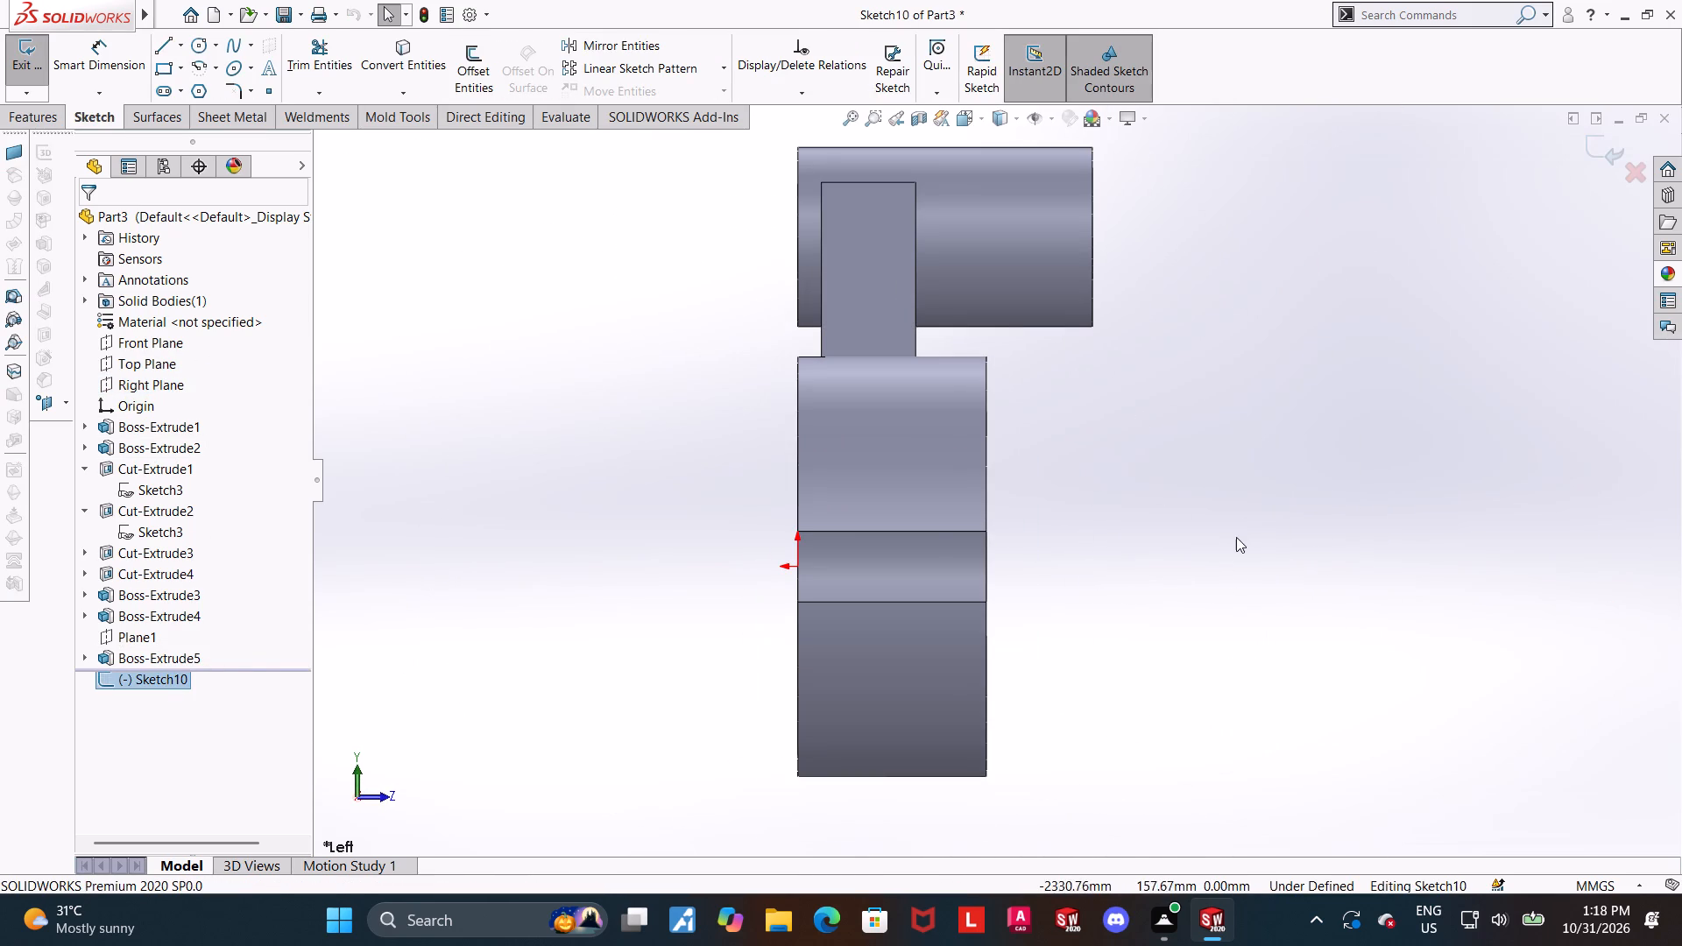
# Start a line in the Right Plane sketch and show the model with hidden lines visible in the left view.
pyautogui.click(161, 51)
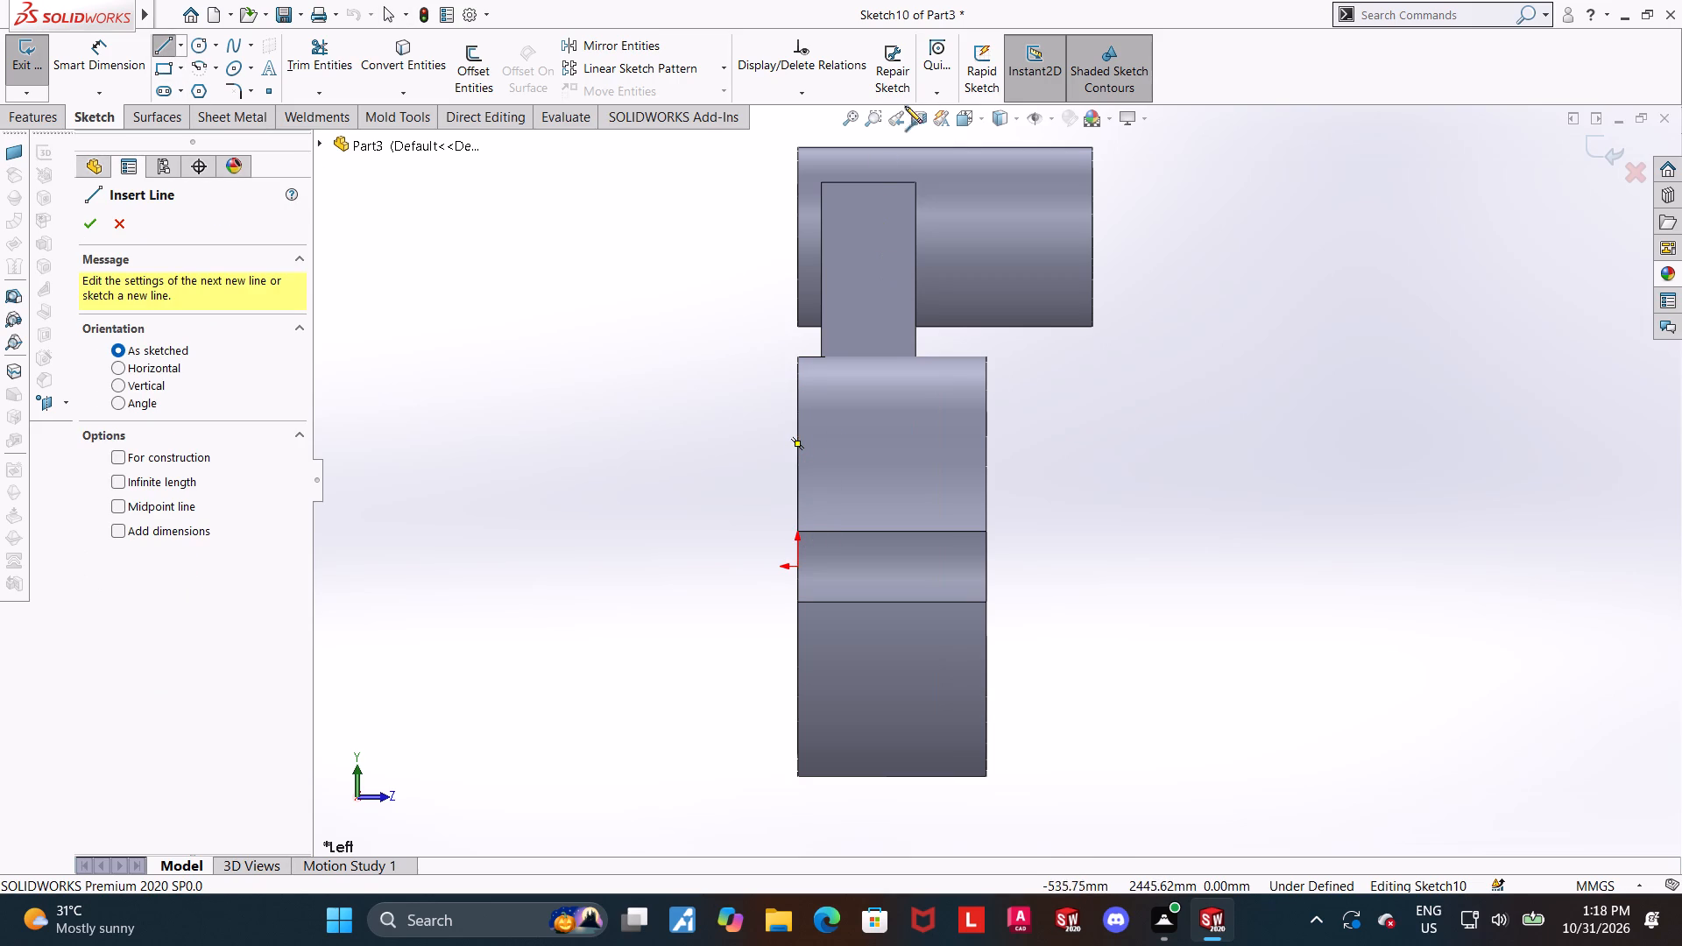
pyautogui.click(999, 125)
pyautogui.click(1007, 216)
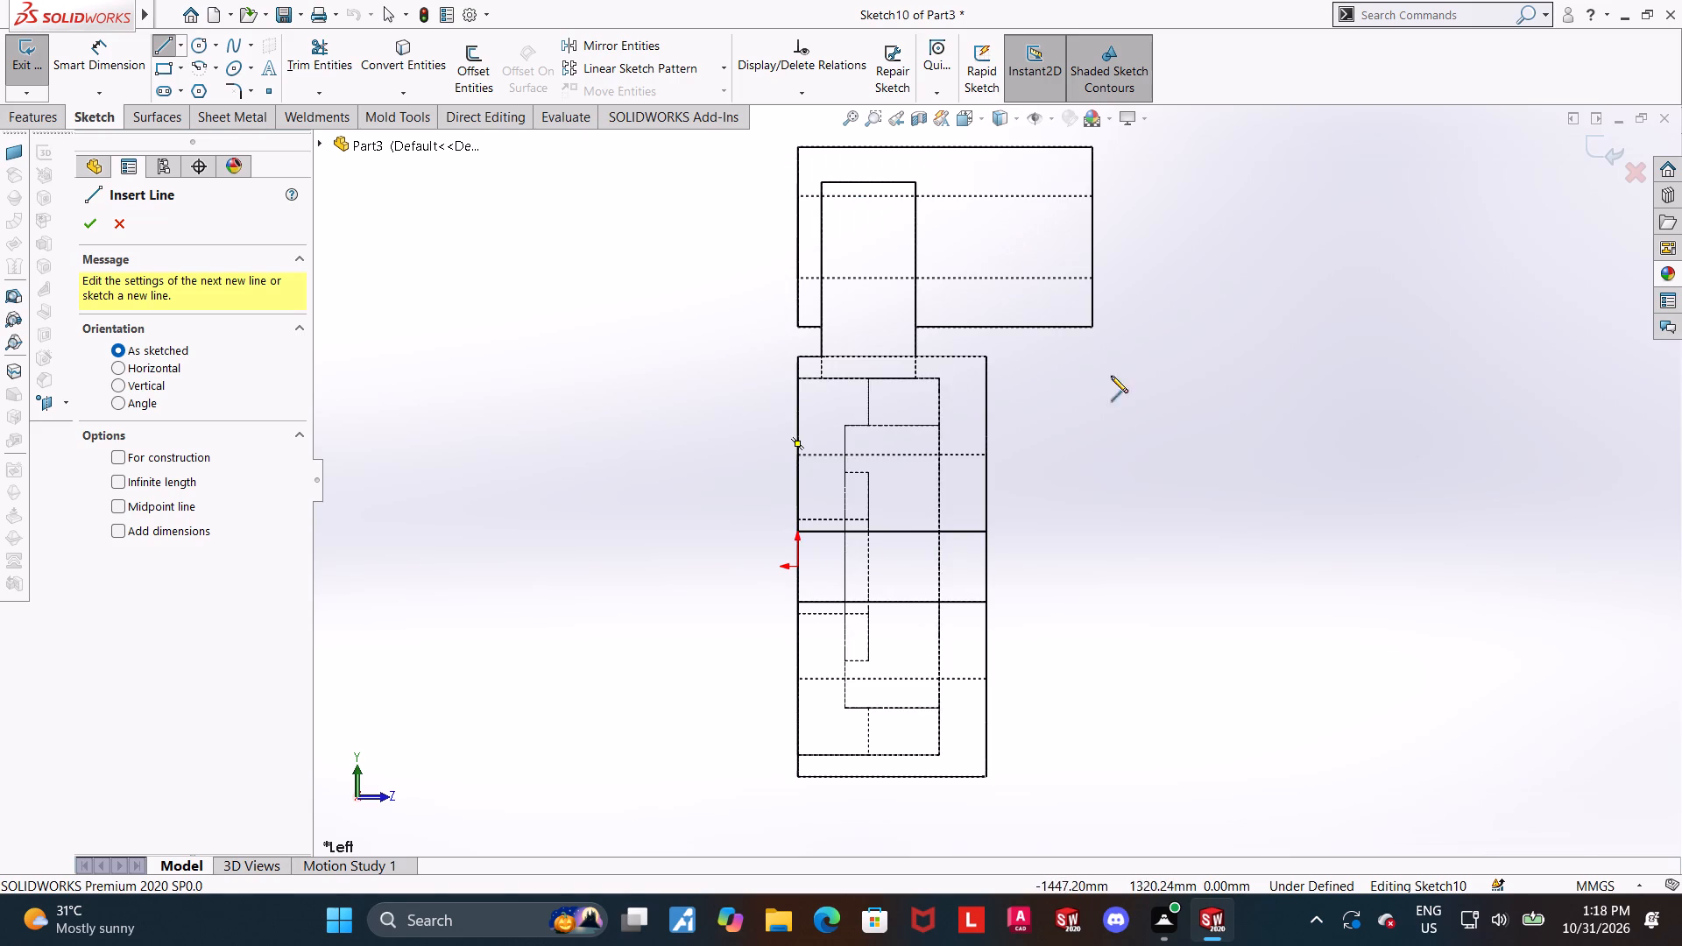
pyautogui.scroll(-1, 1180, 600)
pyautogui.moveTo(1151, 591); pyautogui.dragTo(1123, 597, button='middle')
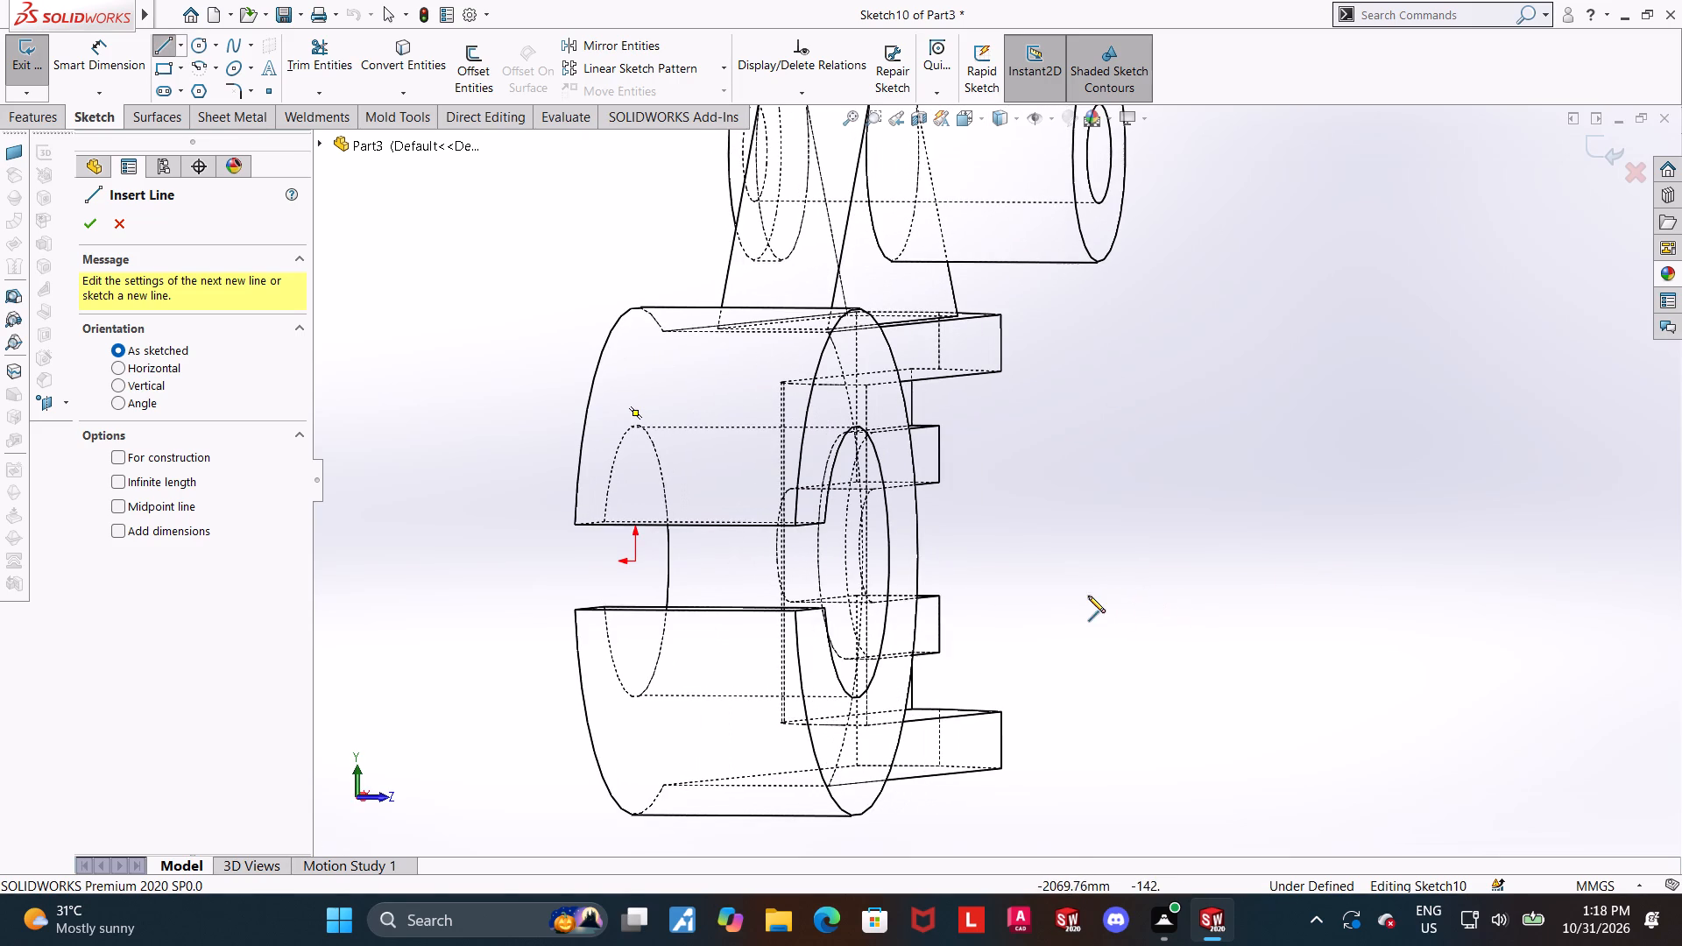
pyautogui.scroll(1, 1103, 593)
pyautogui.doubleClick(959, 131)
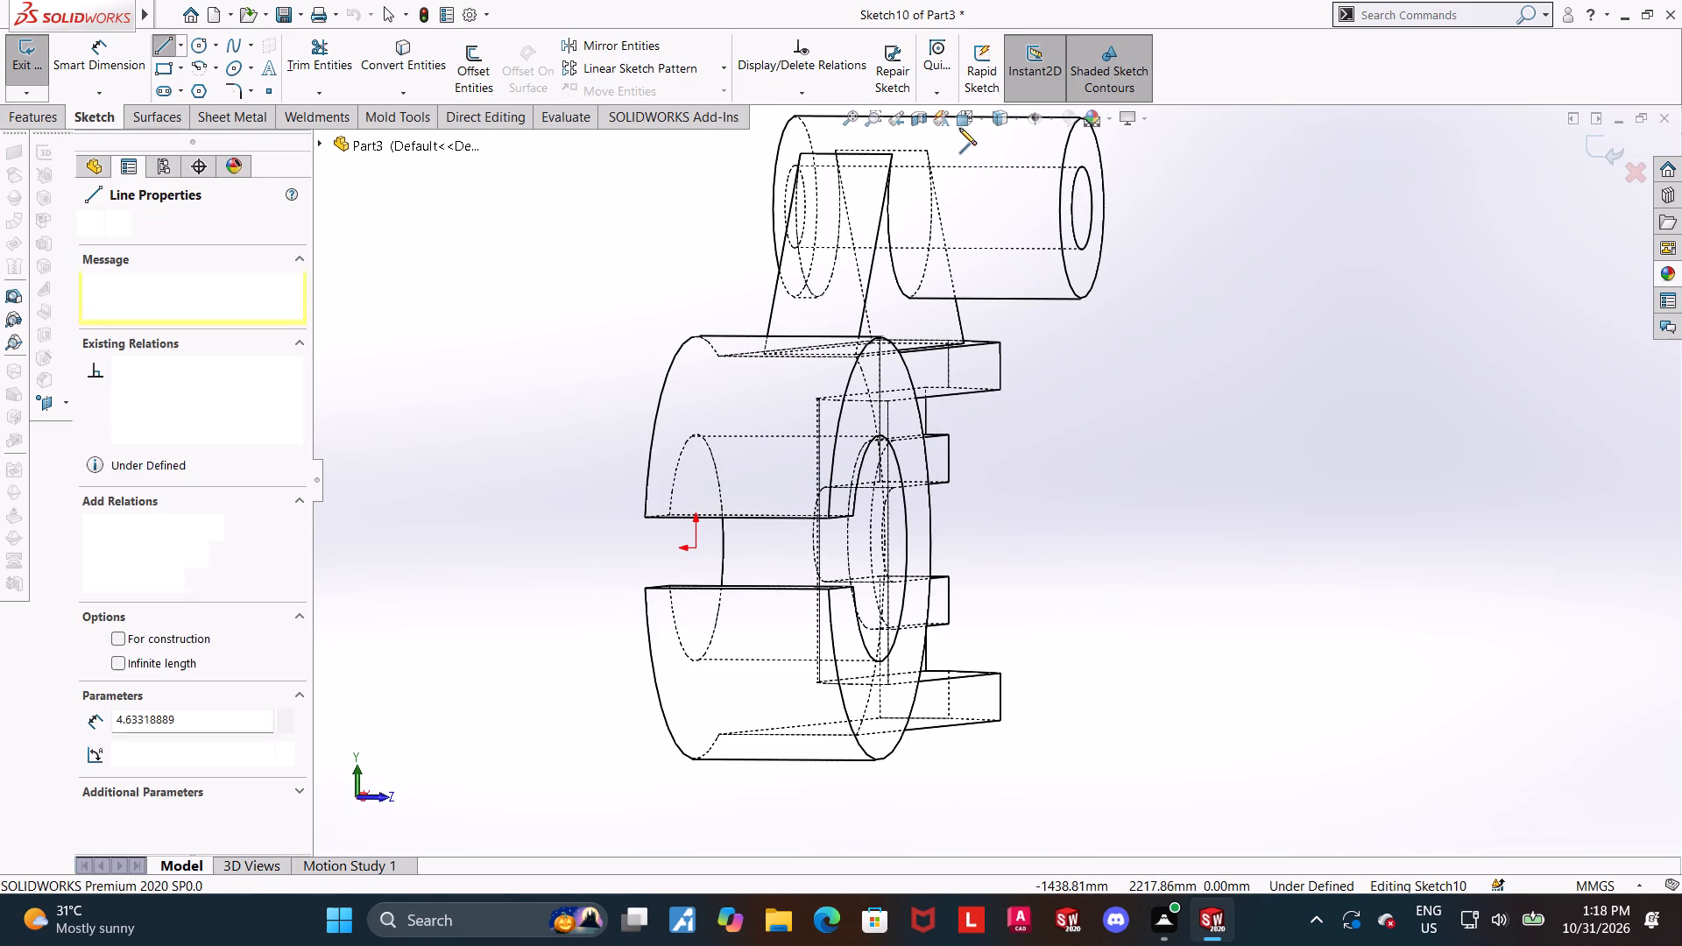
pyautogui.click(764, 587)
# Change the model's display style to Hidden Lines Removed.
pyautogui.click(1014, 120)
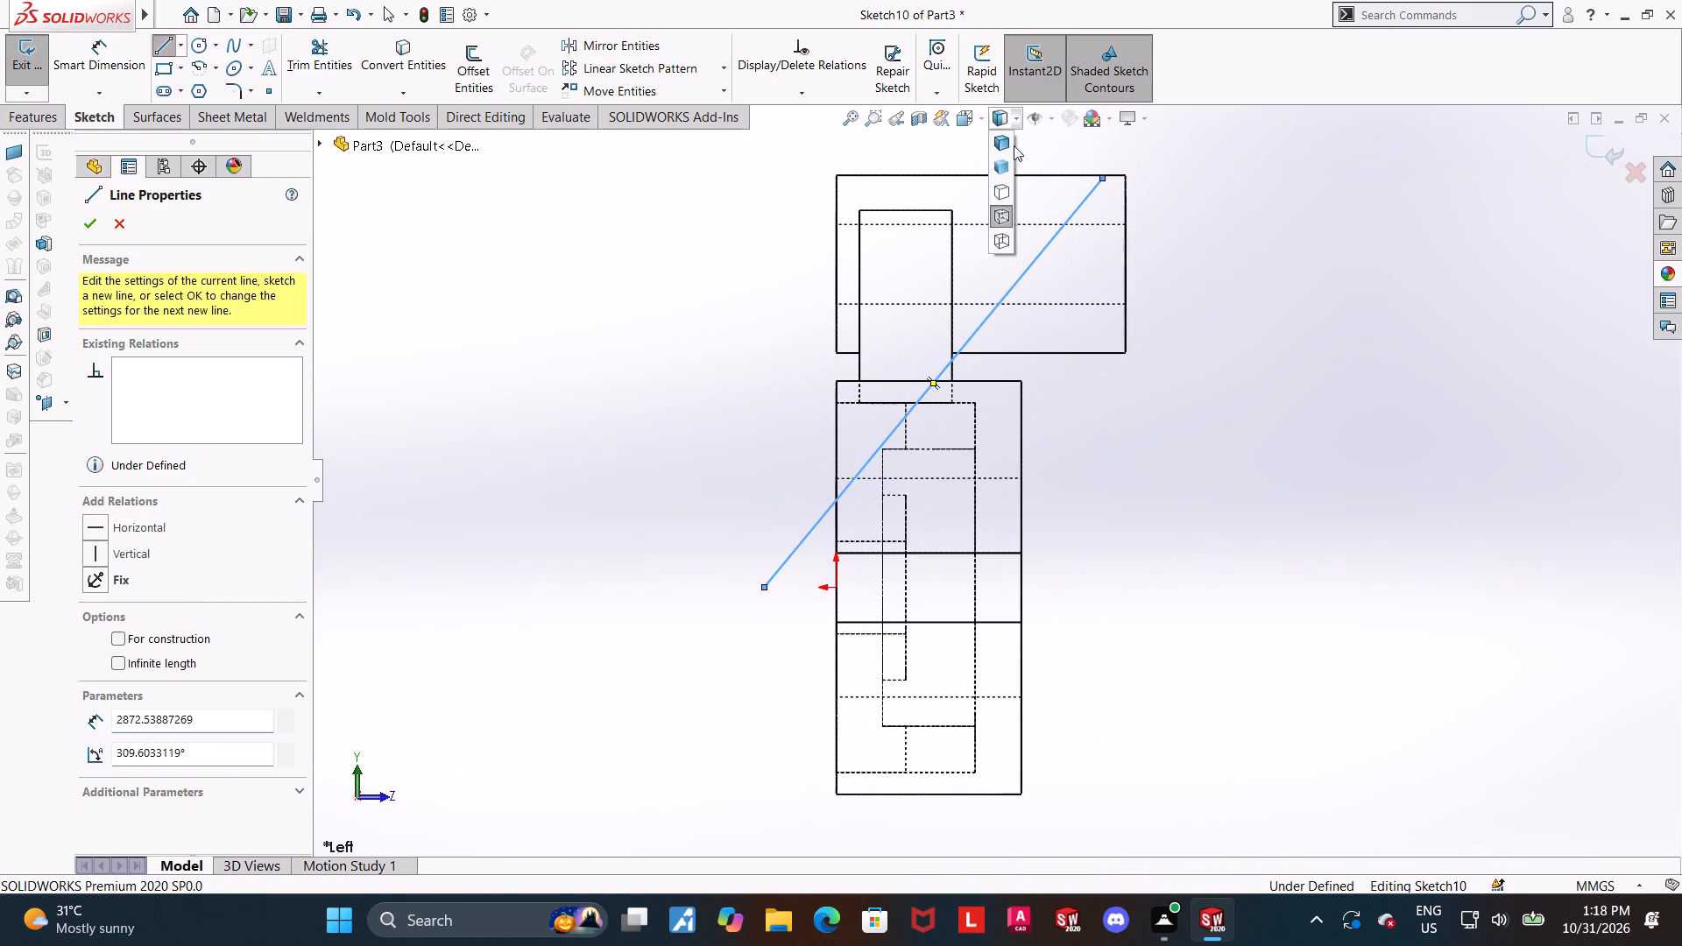
pyautogui.click(1007, 193)
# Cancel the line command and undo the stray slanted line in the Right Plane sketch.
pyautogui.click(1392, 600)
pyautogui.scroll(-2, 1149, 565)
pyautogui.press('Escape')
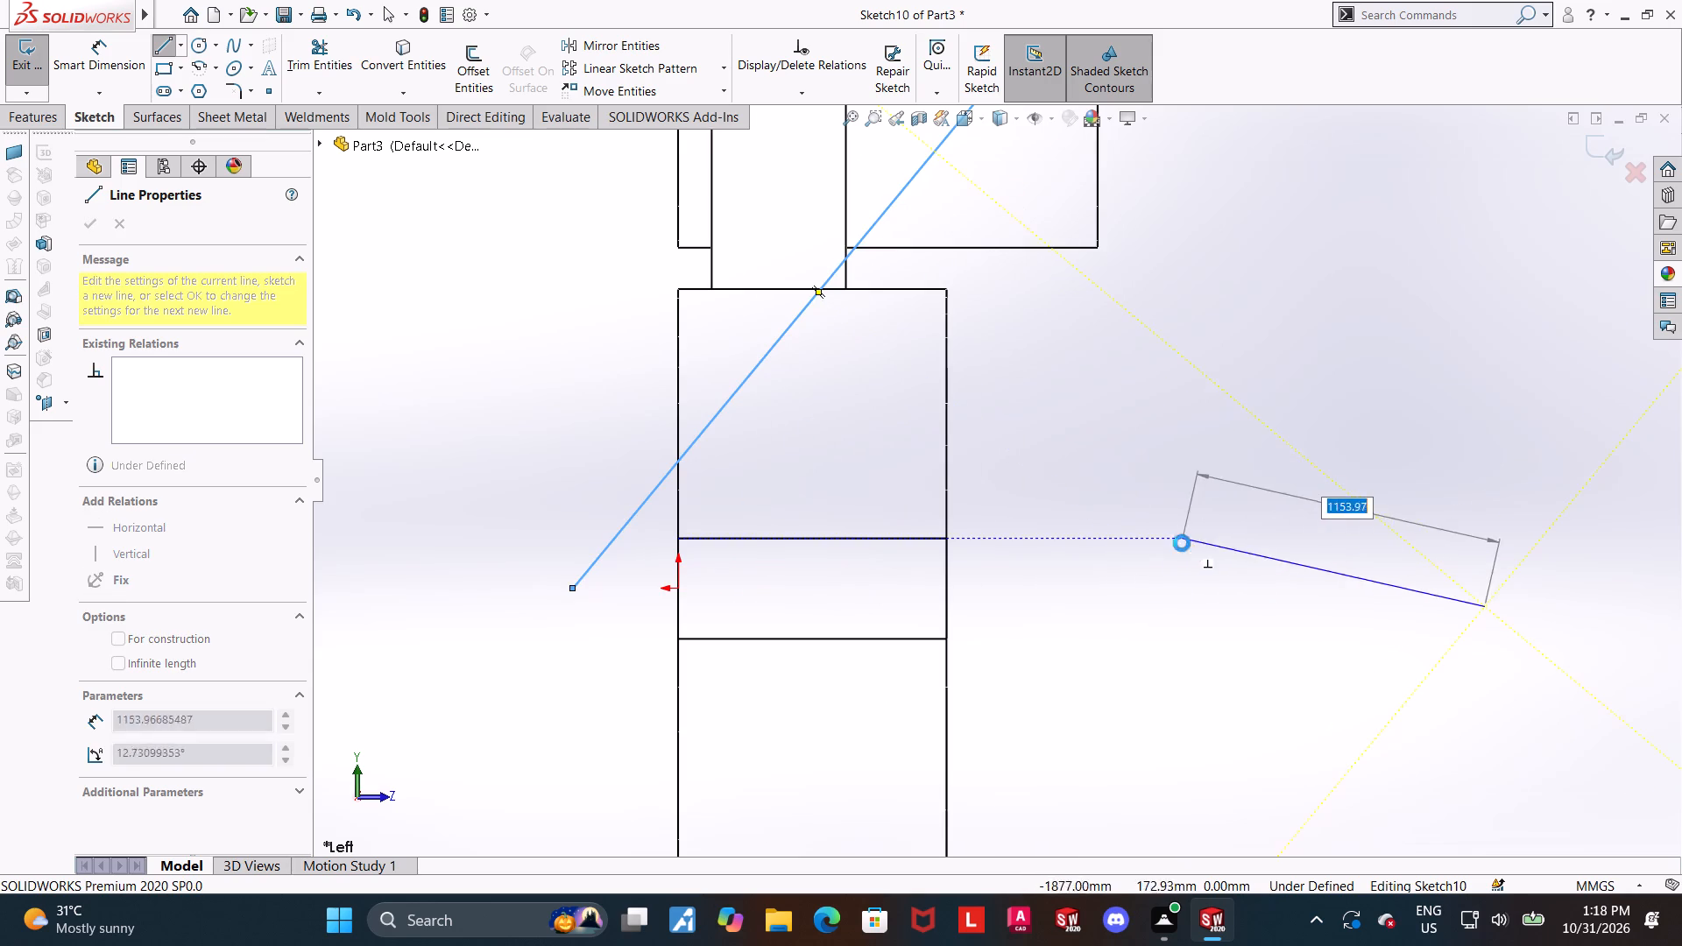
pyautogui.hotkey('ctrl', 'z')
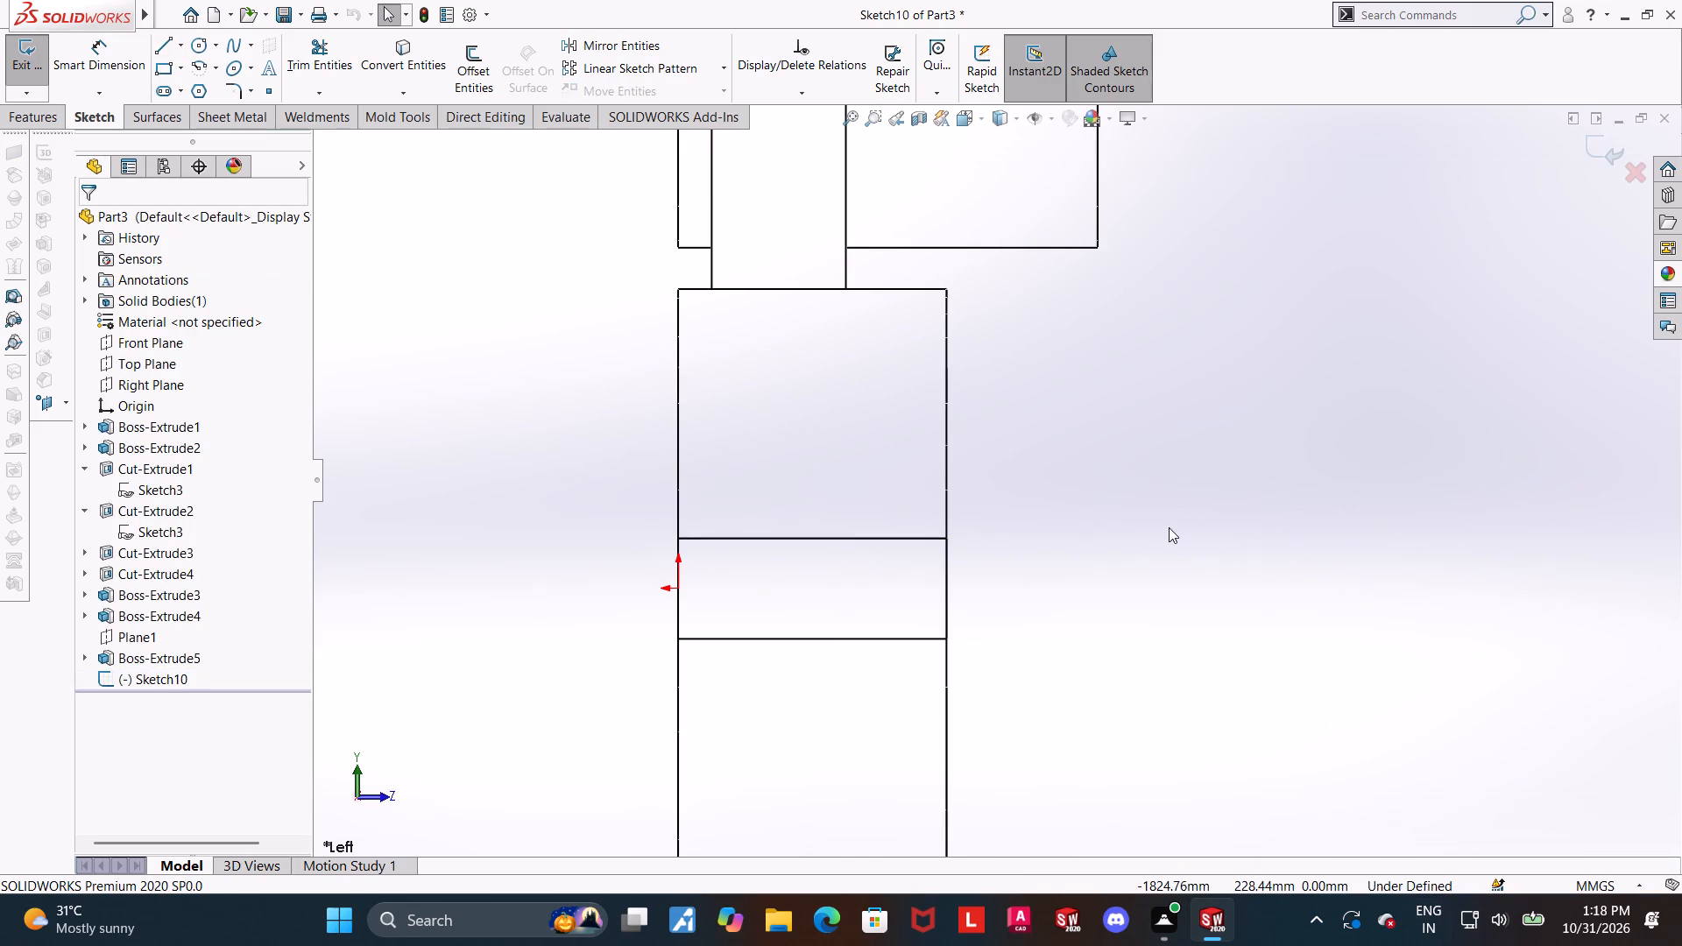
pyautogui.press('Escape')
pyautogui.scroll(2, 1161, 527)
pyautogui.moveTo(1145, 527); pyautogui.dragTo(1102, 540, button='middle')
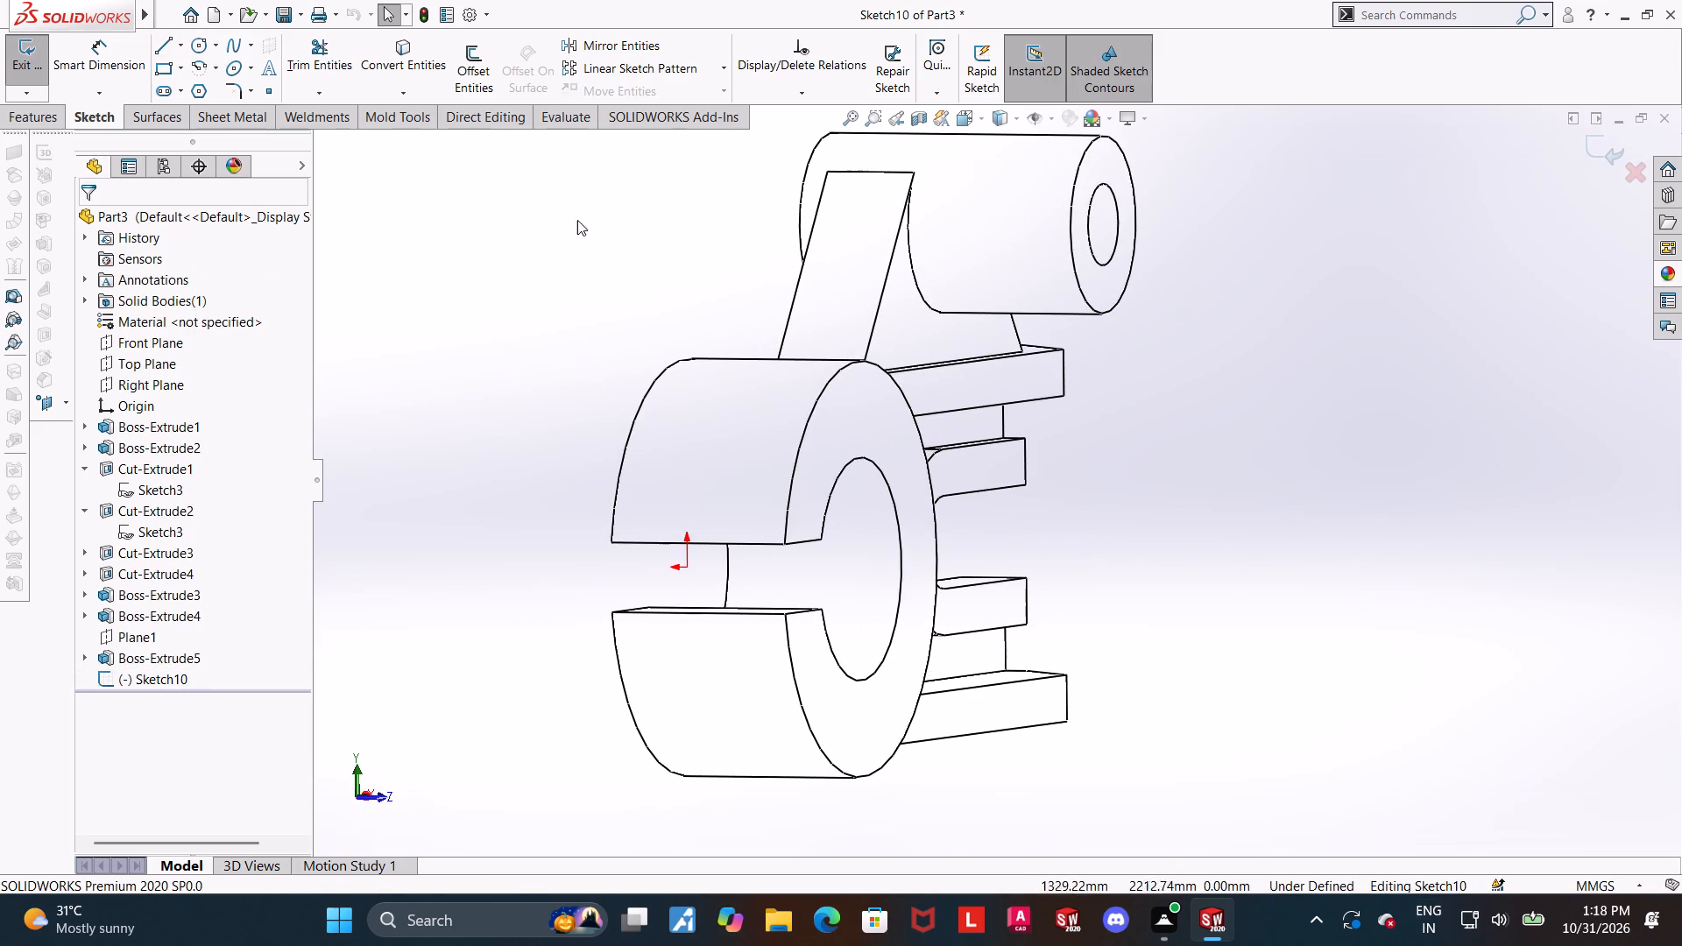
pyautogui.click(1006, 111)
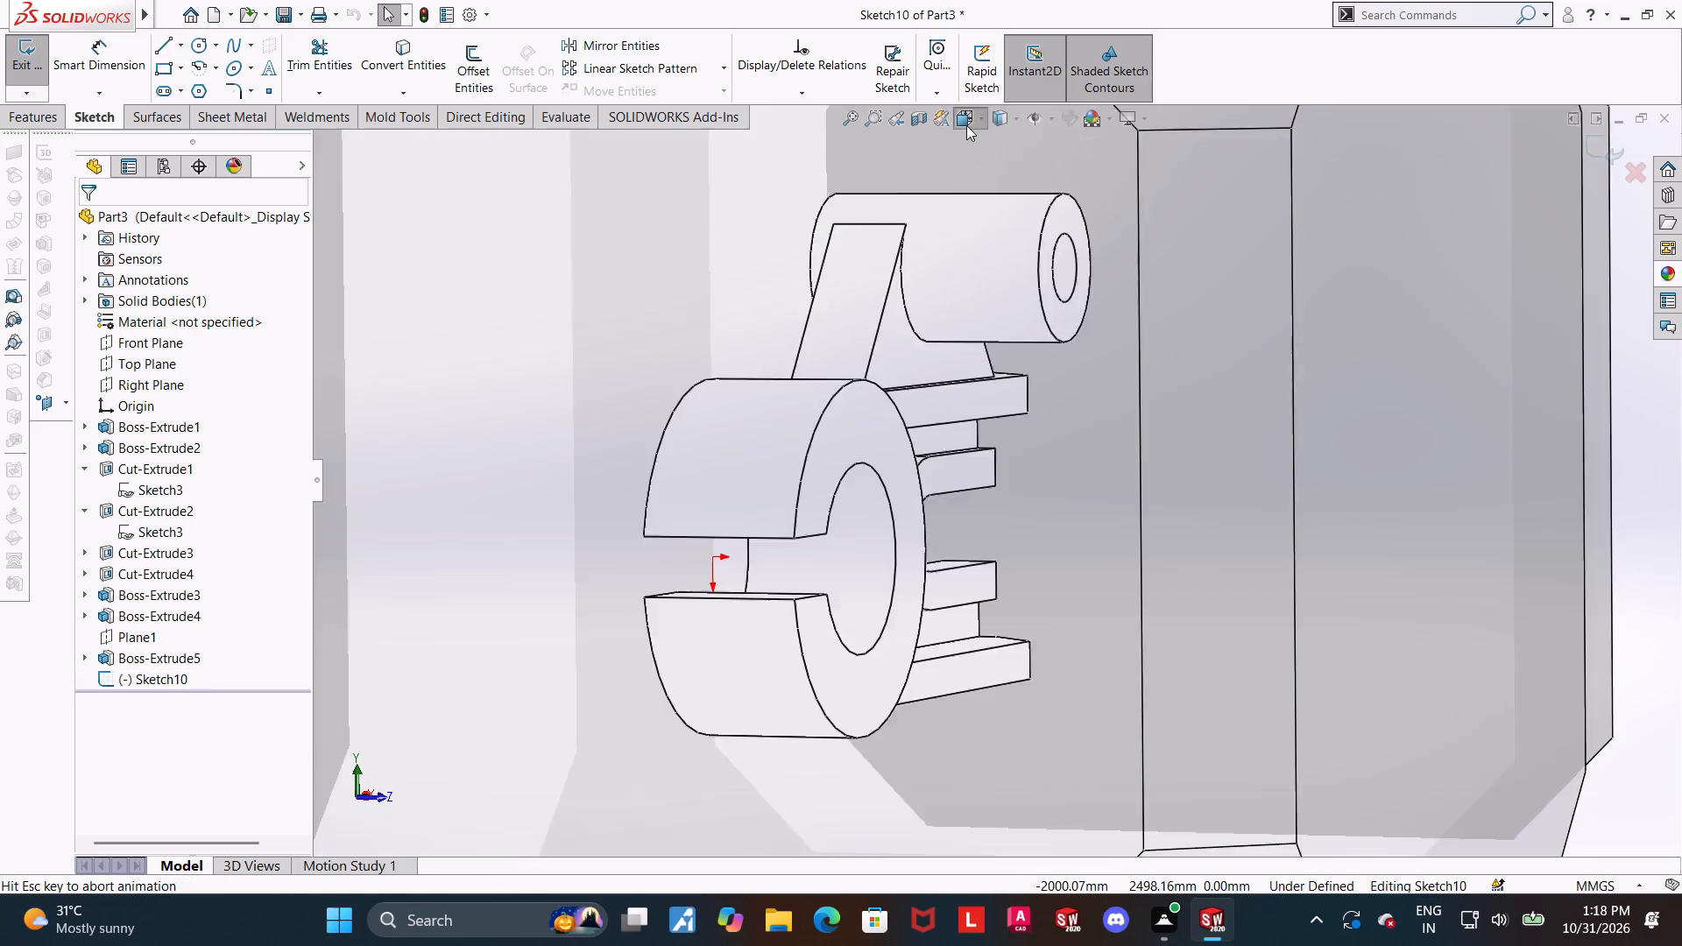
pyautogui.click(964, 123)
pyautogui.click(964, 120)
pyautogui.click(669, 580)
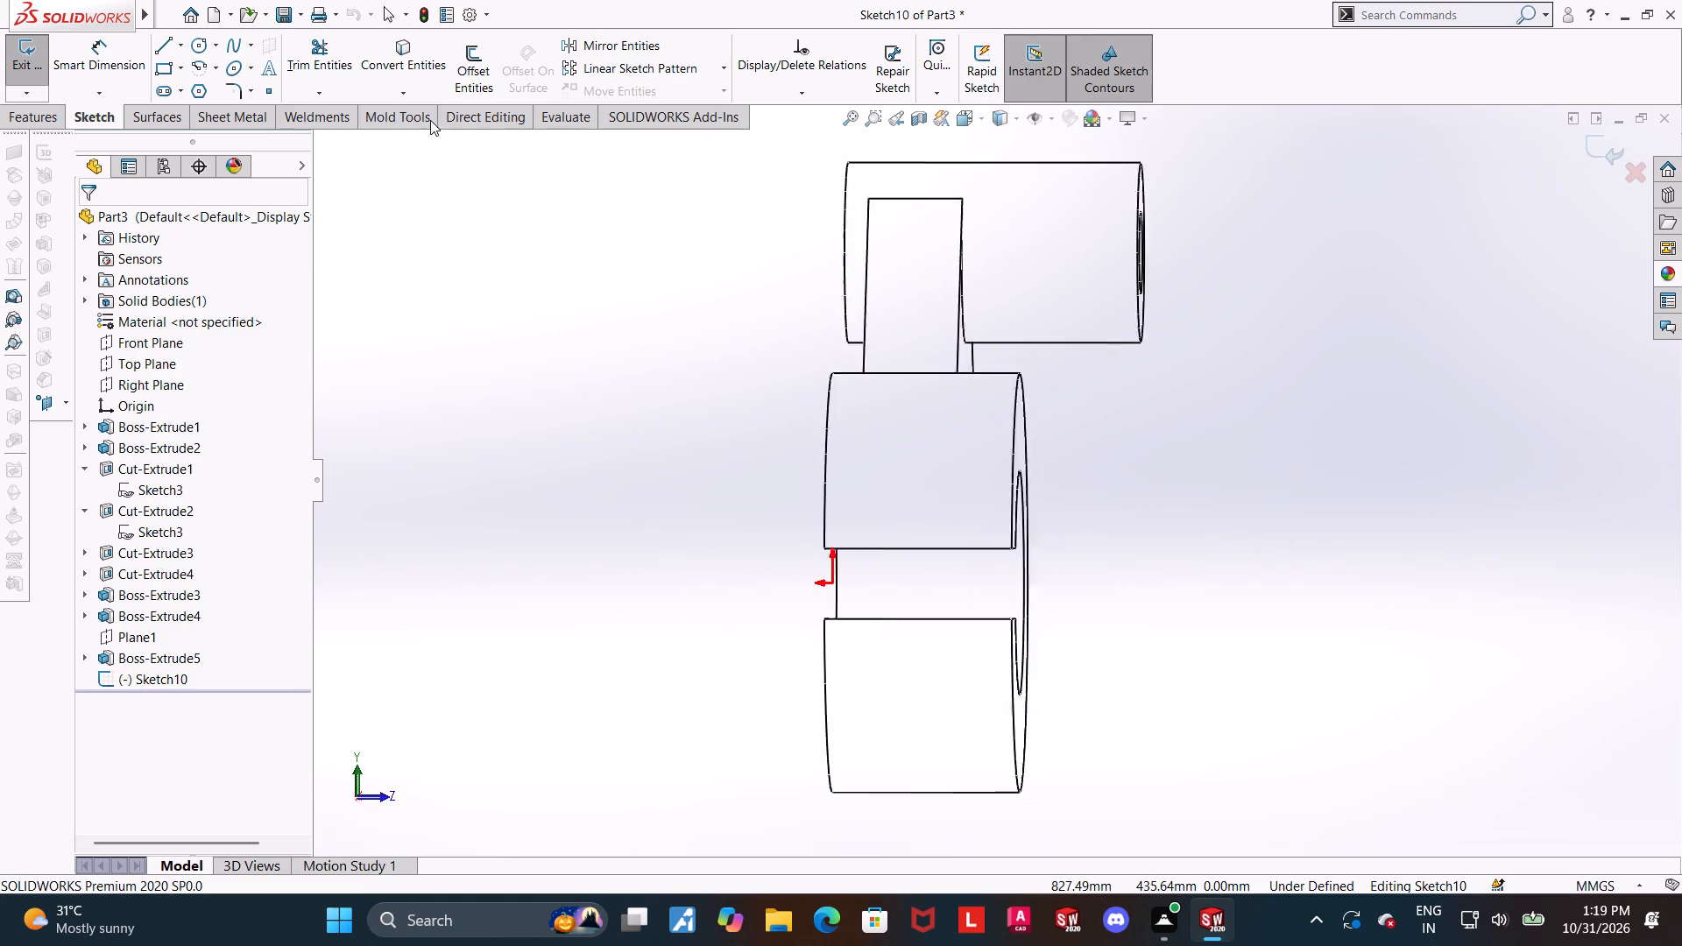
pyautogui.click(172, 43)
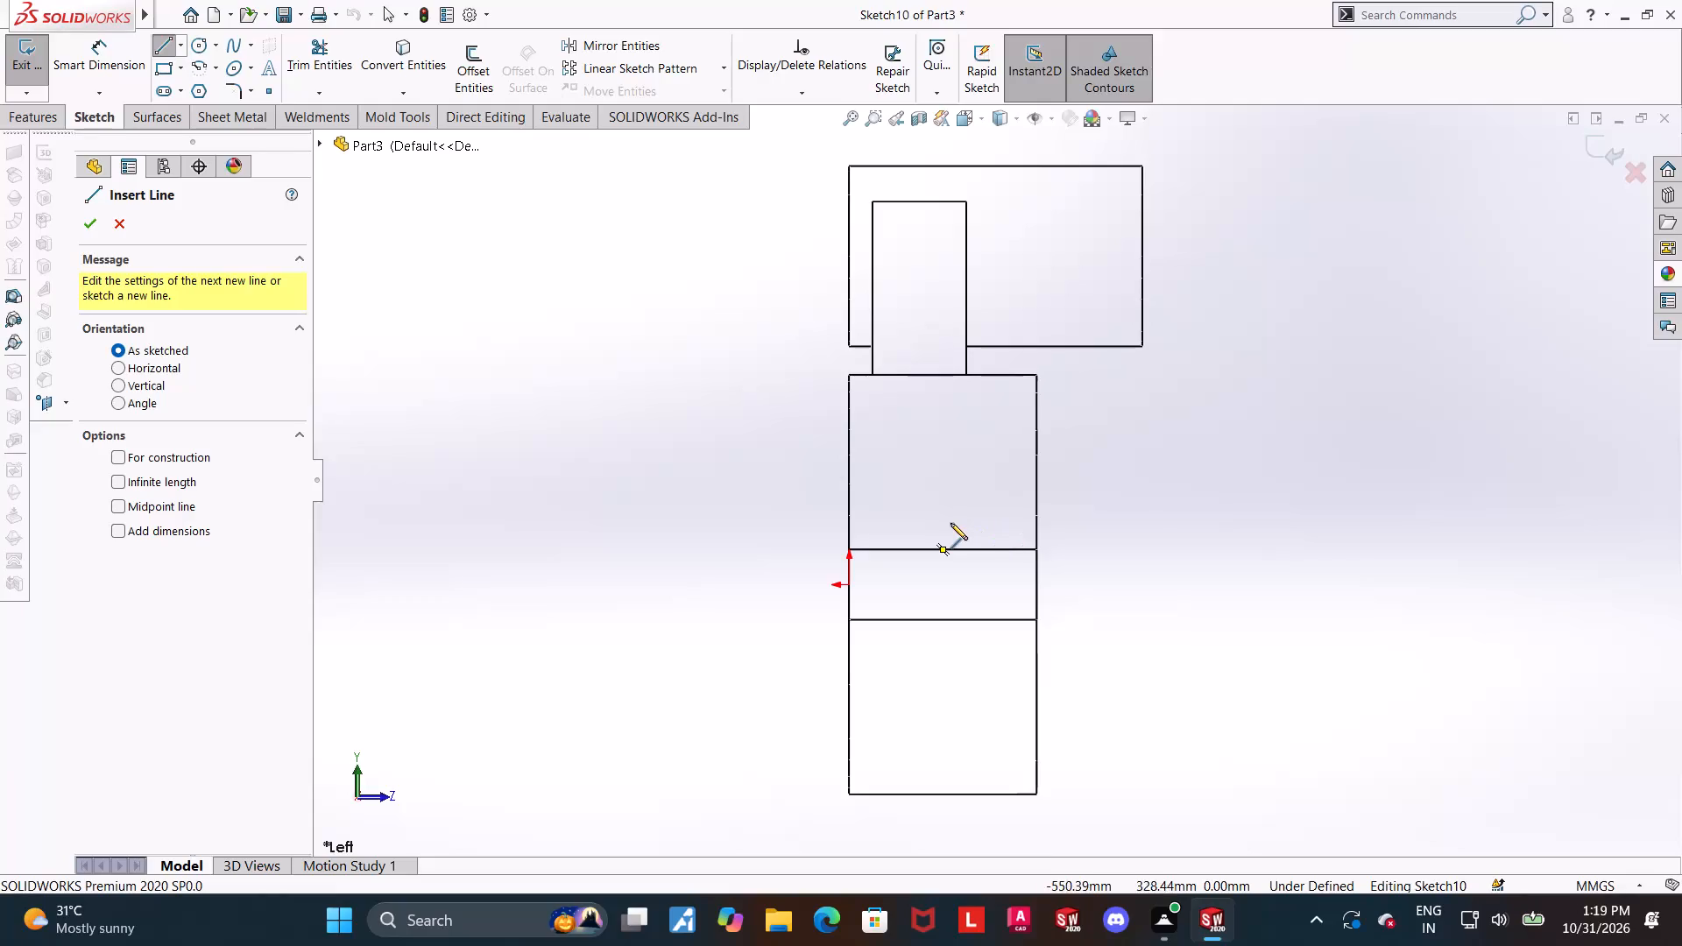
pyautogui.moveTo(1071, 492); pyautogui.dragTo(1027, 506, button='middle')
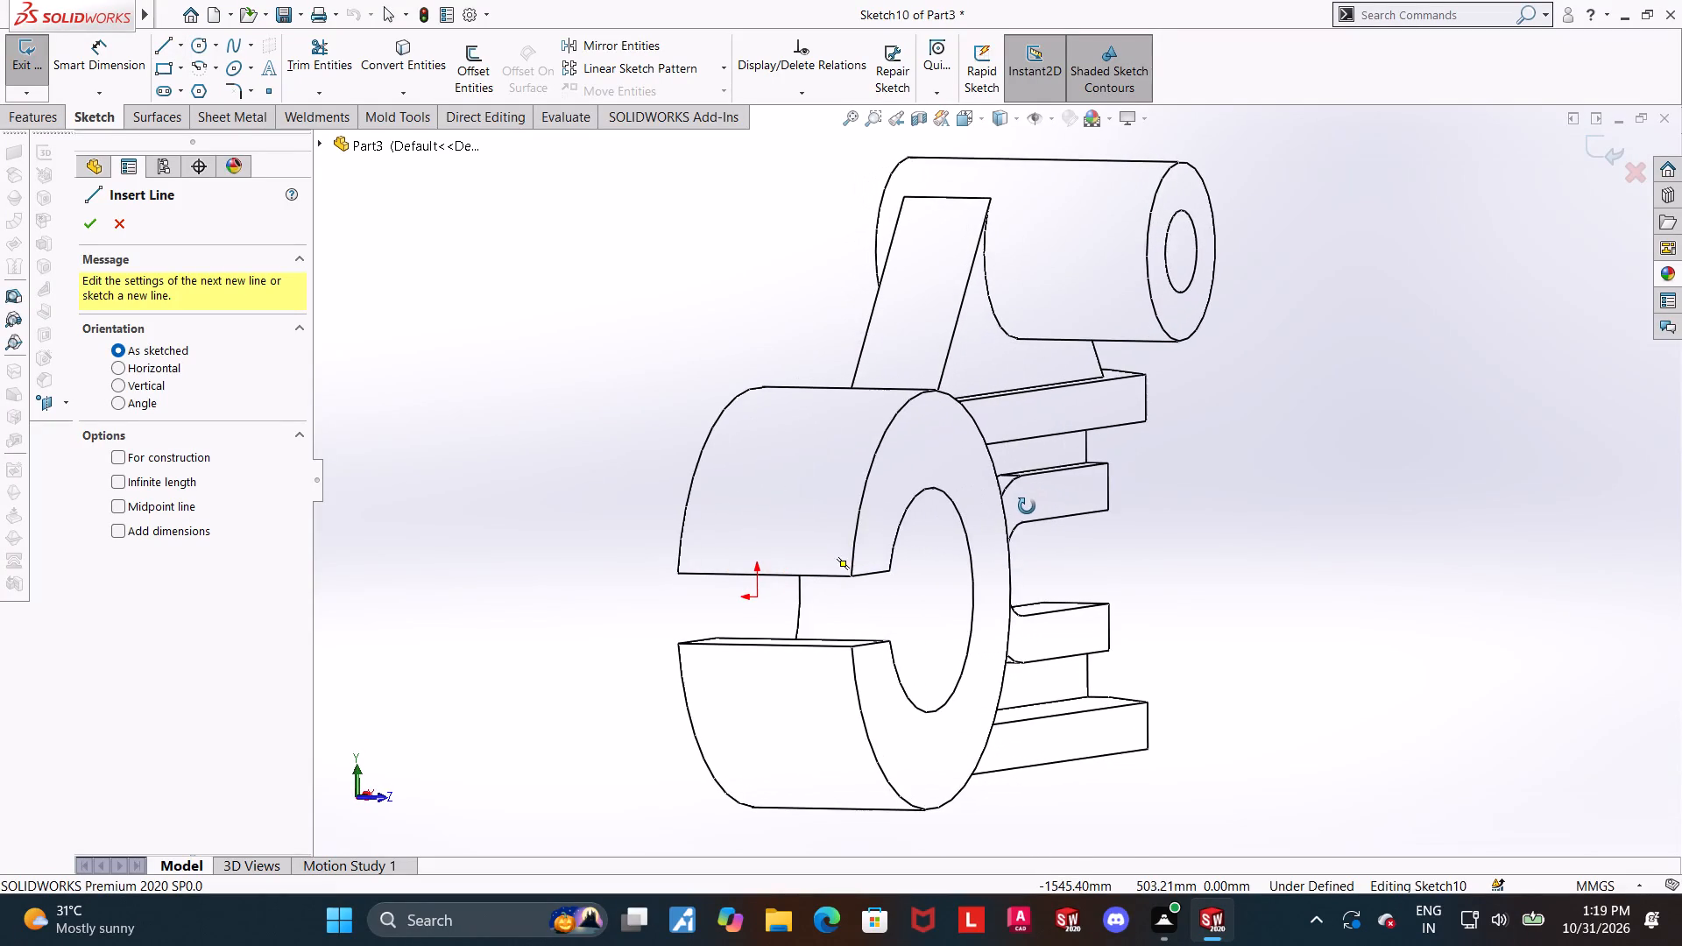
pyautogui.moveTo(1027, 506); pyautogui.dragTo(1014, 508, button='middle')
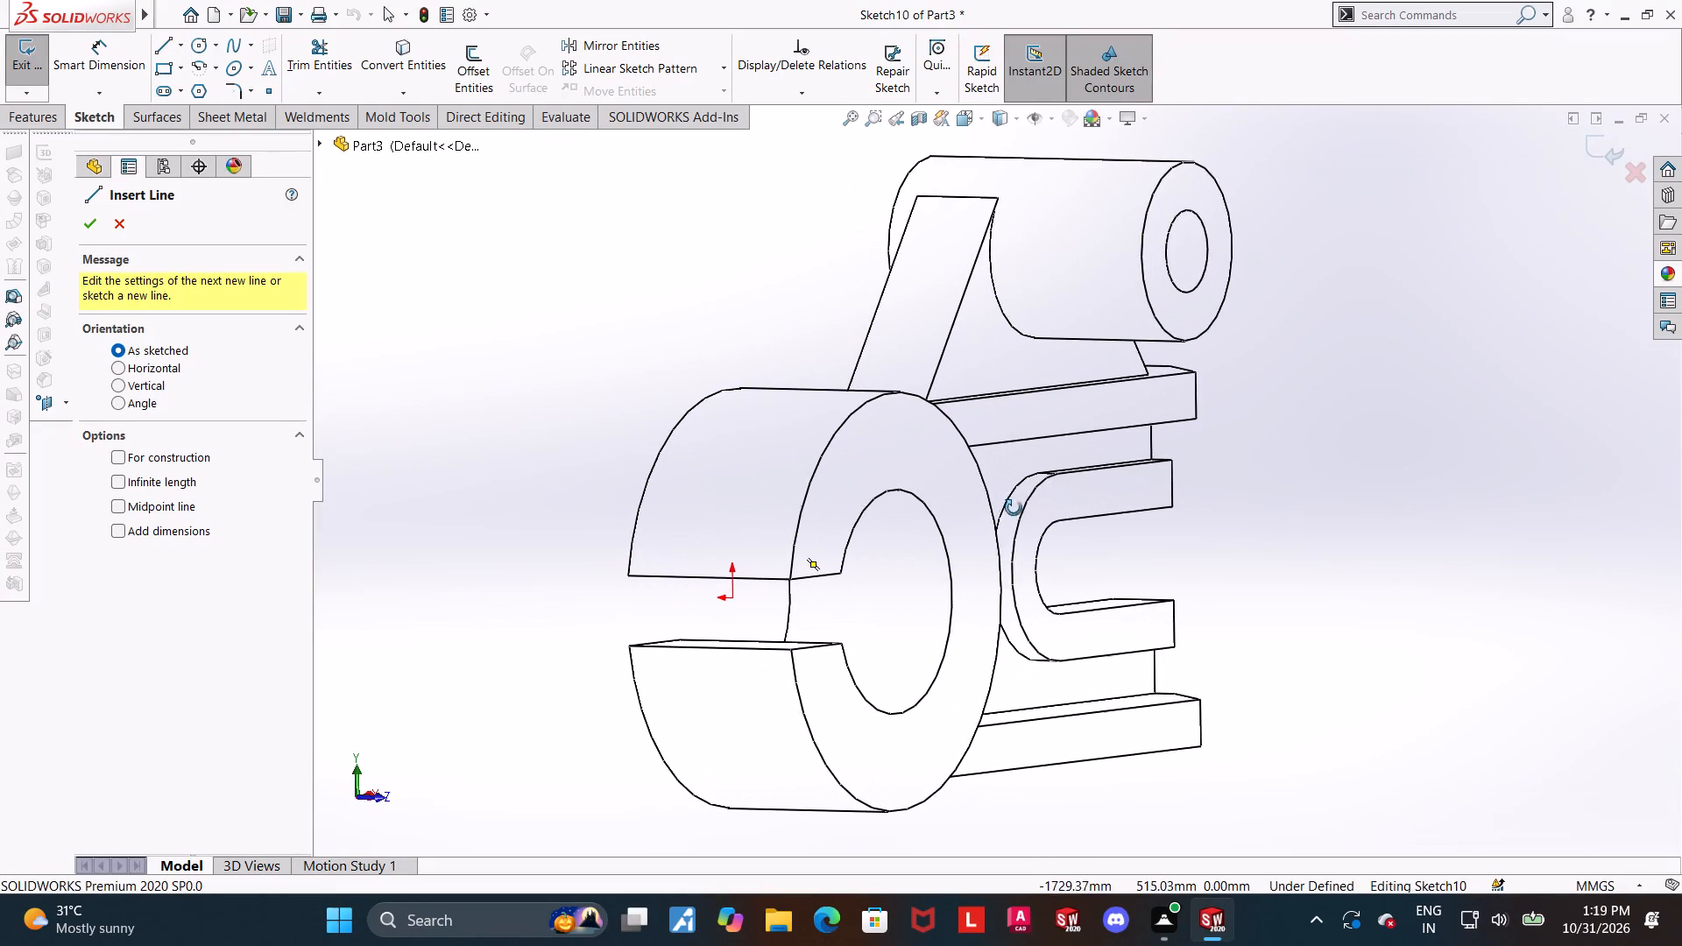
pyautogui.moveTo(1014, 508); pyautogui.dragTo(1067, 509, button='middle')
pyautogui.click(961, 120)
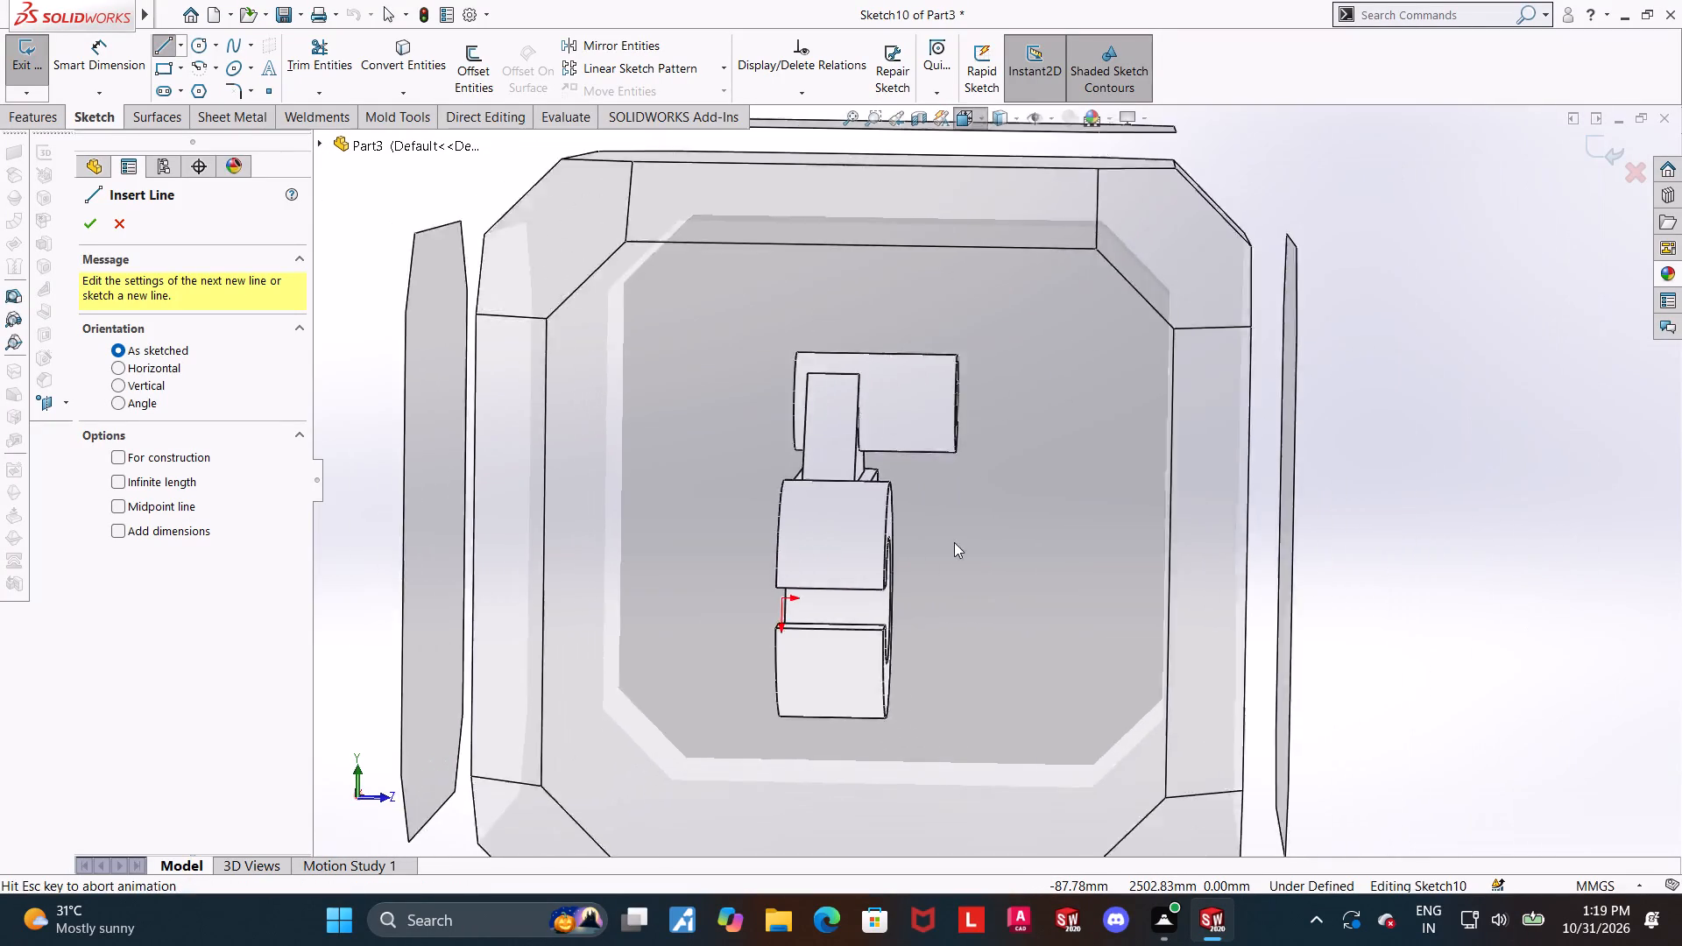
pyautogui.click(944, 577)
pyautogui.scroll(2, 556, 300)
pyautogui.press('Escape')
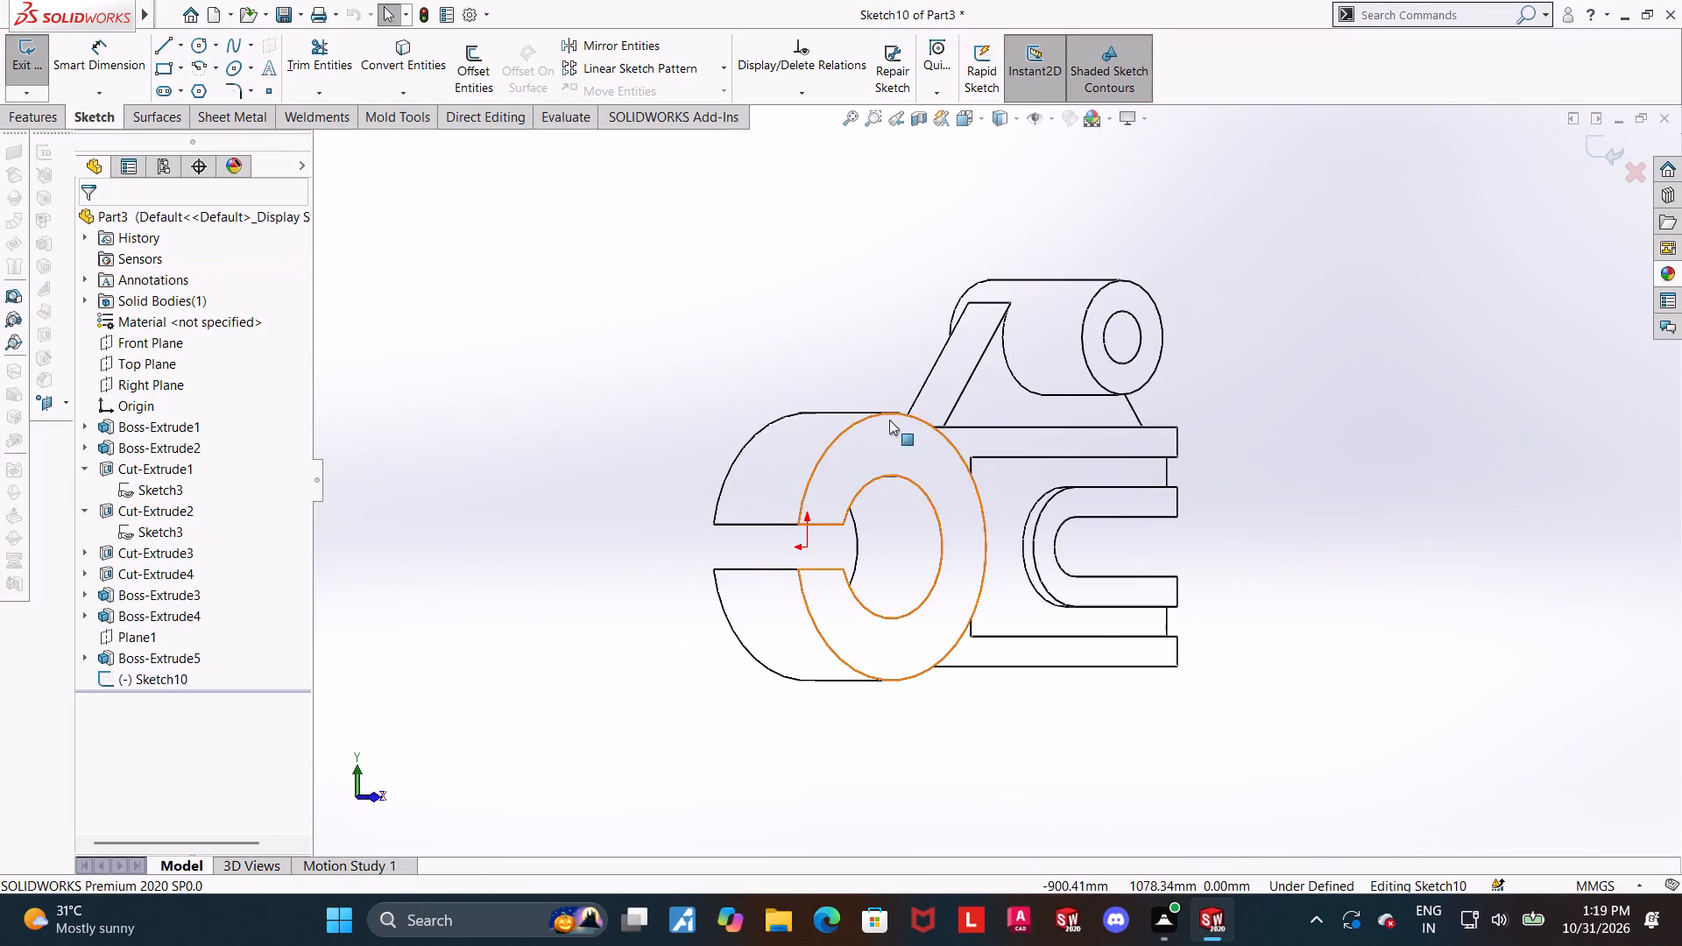
# Sketch a horizontal line about 863 mm long from the ring's back edge, continued by a 45° line about 193 mm long to the front edge.
pyautogui.moveTo(896, 422); pyautogui.dragTo(950, 419, button='middle')
pyautogui.click(963, 121)
pyautogui.click(744, 619)
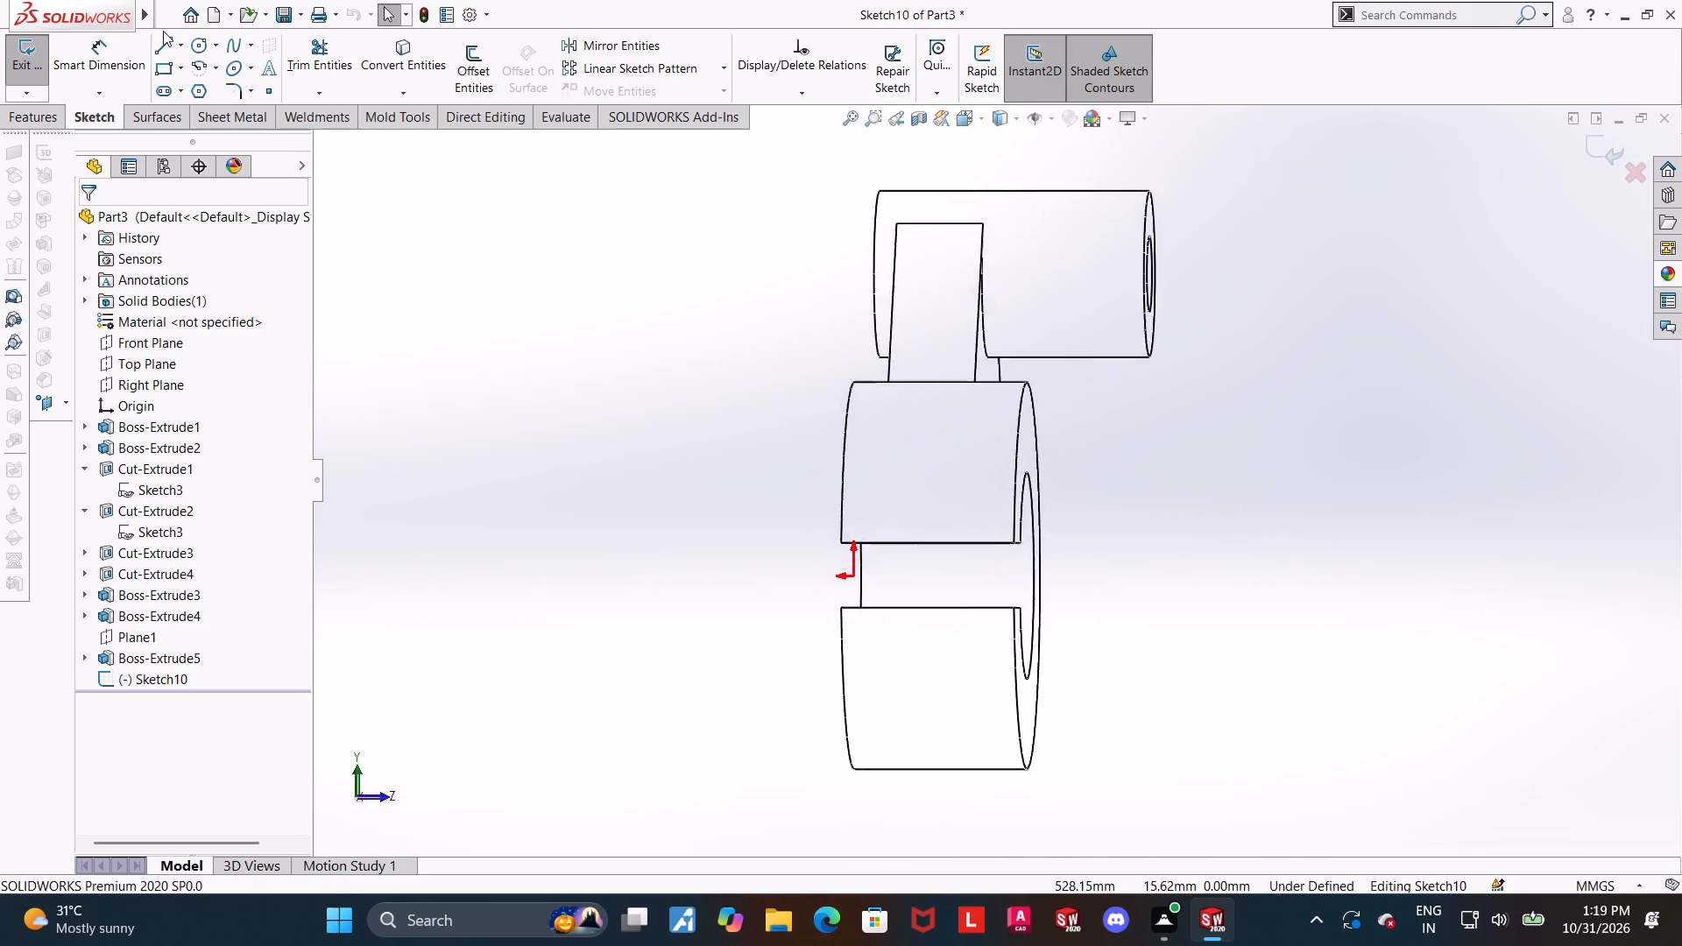
pyautogui.click(161, 41)
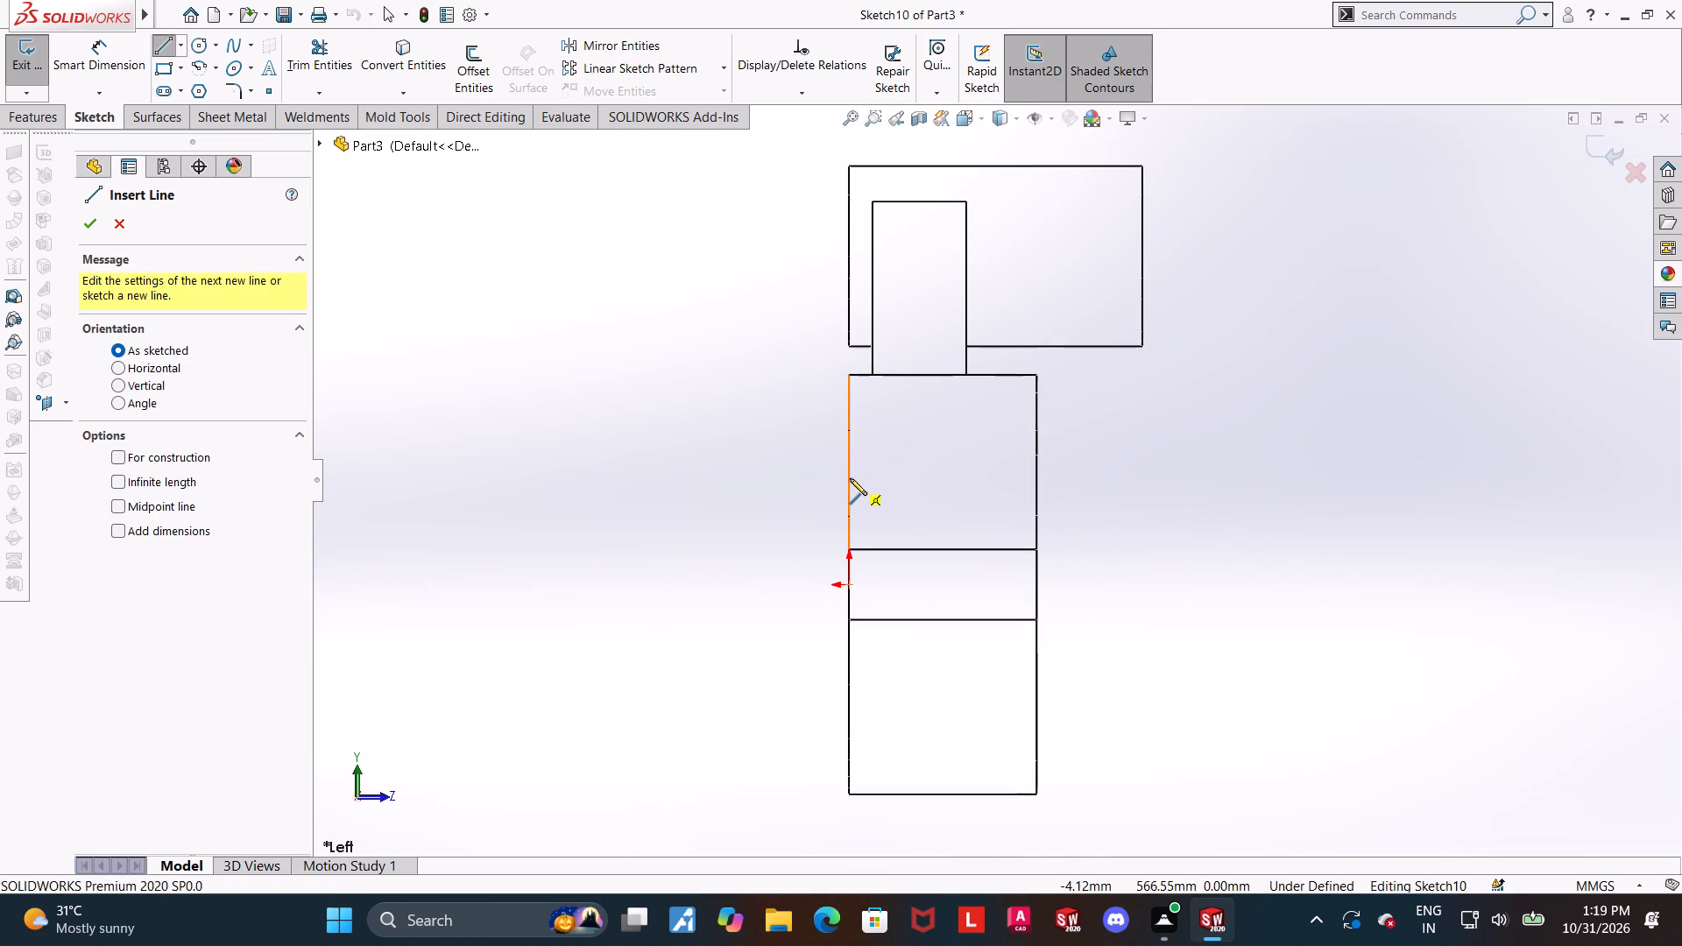
pyautogui.click(850, 479)
pyautogui.click(1011, 482)
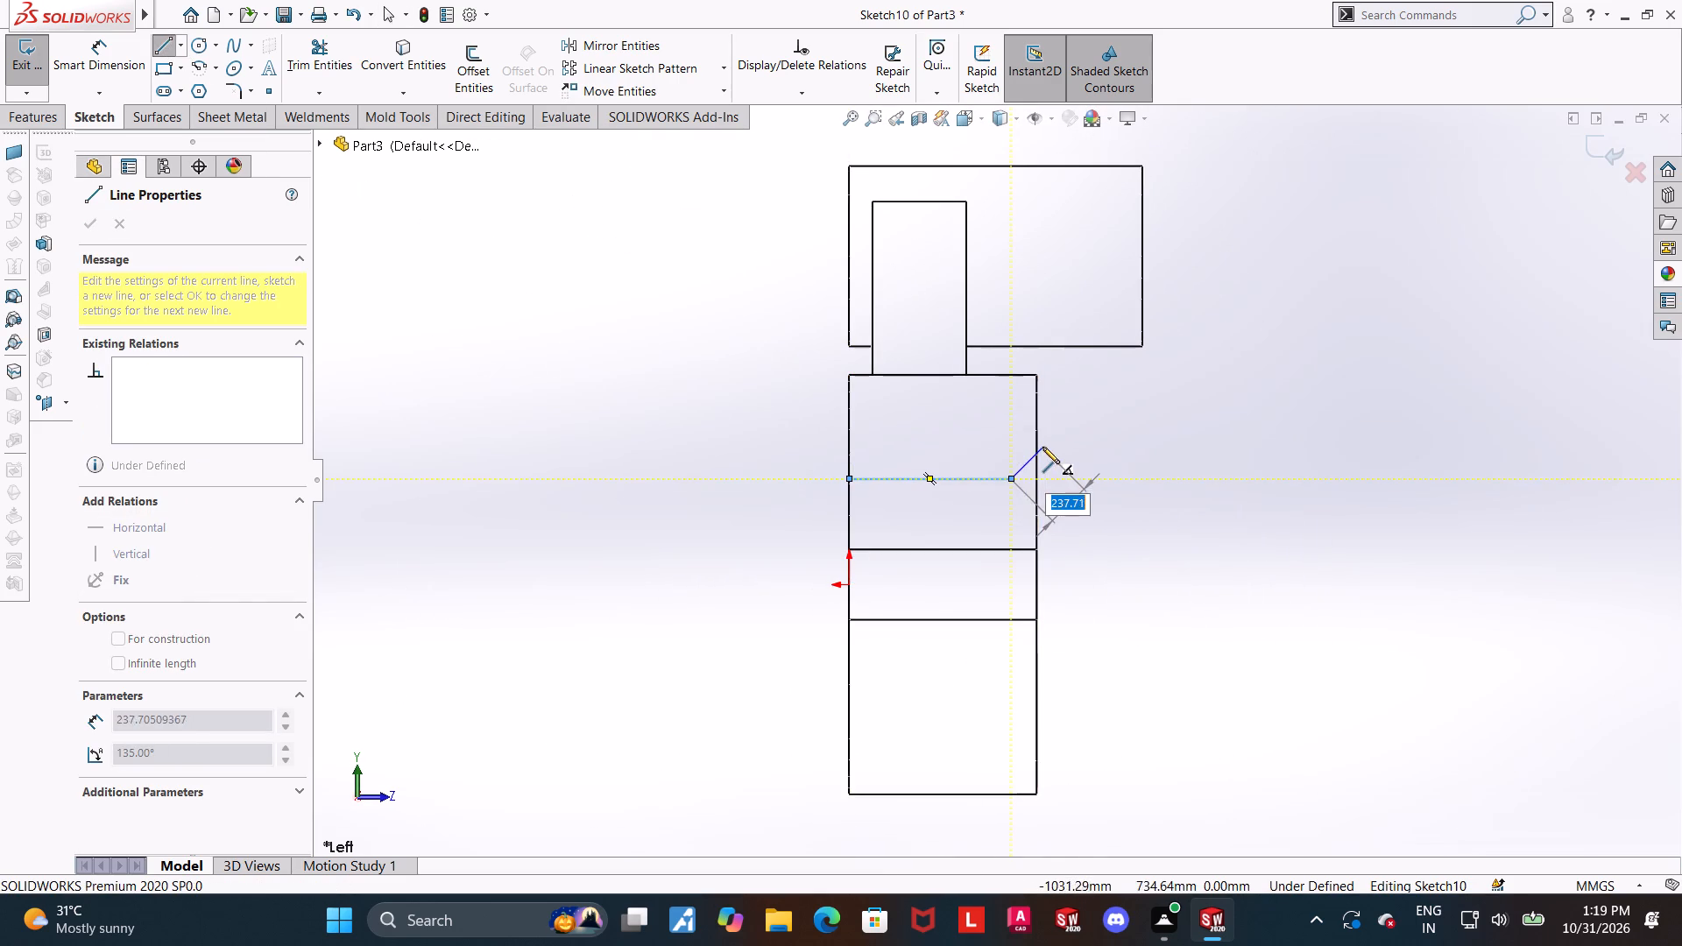
pyautogui.click(1036, 448)
pyautogui.press('Escape')
pyautogui.press('Escape')
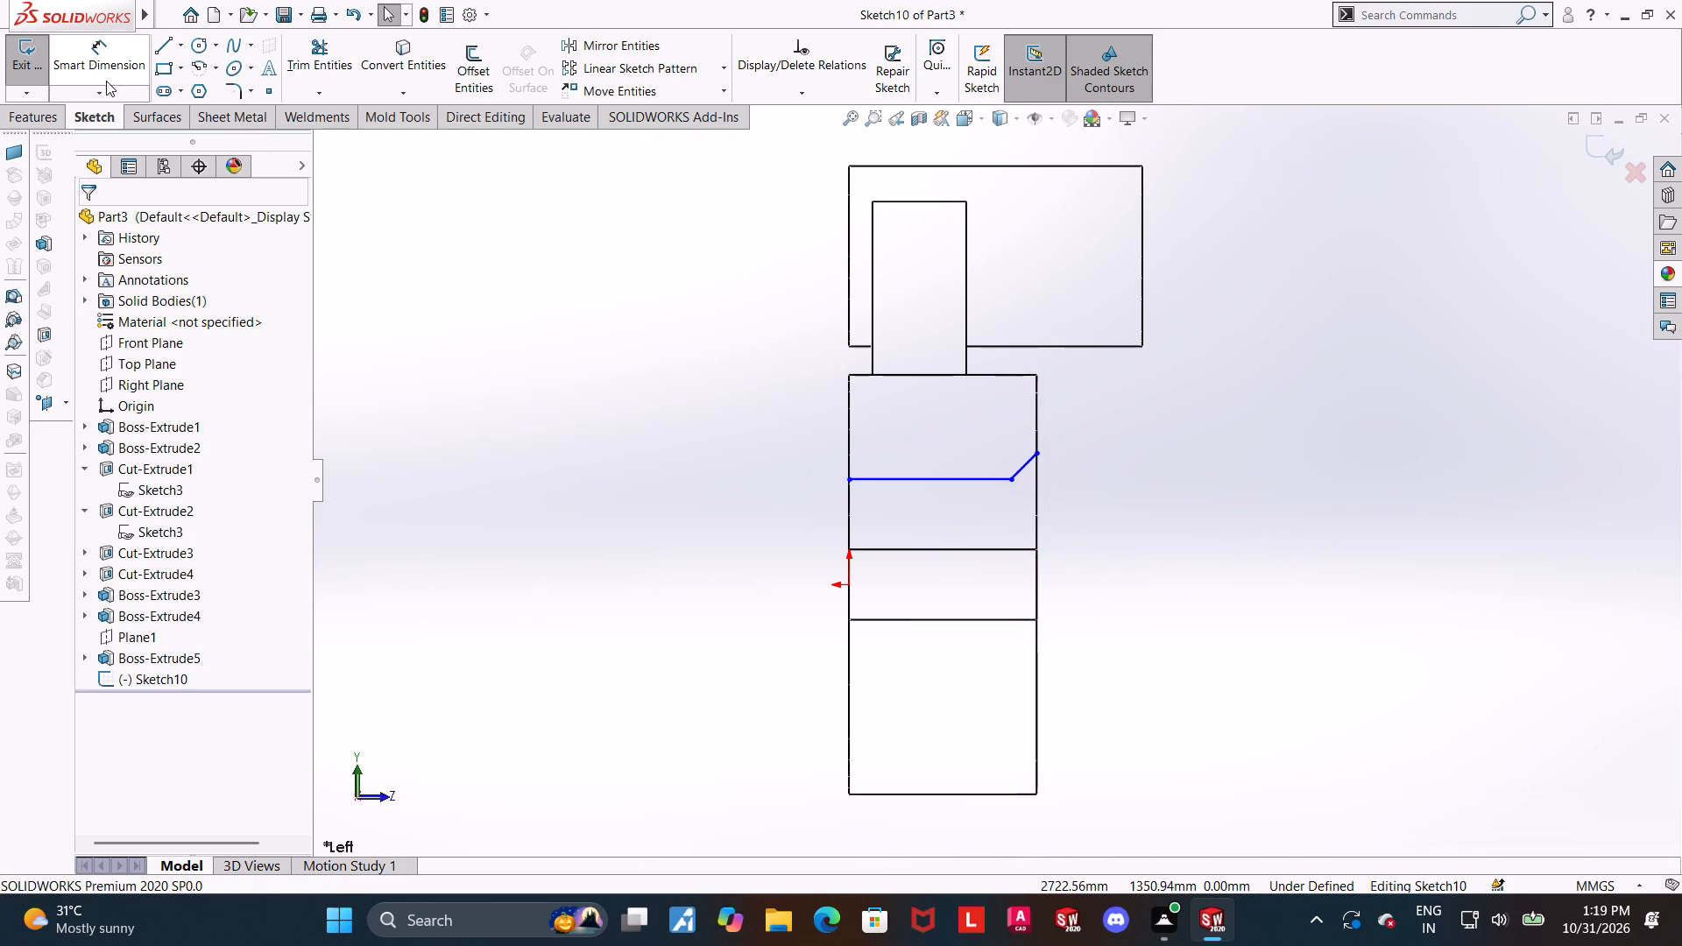
# Close the profile with a horizontal line from the origin across the ring's width and a vertical line at each end.
pyautogui.click(163, 49)
pyautogui.click(847, 584)
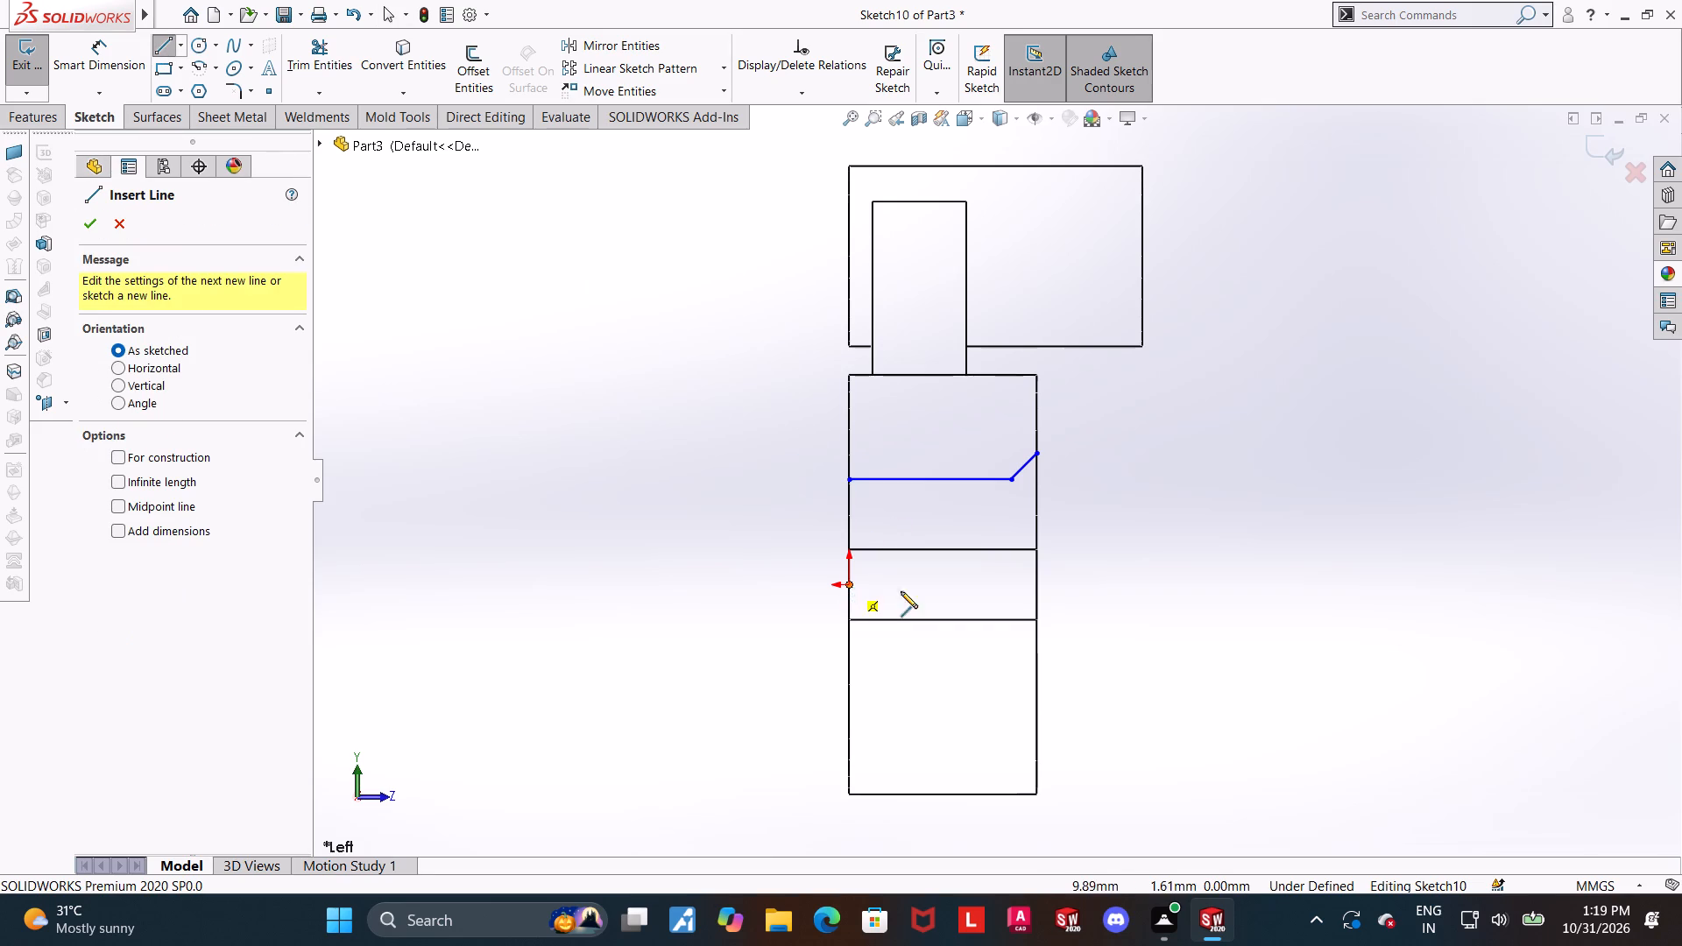
pyautogui.click(1035, 585)
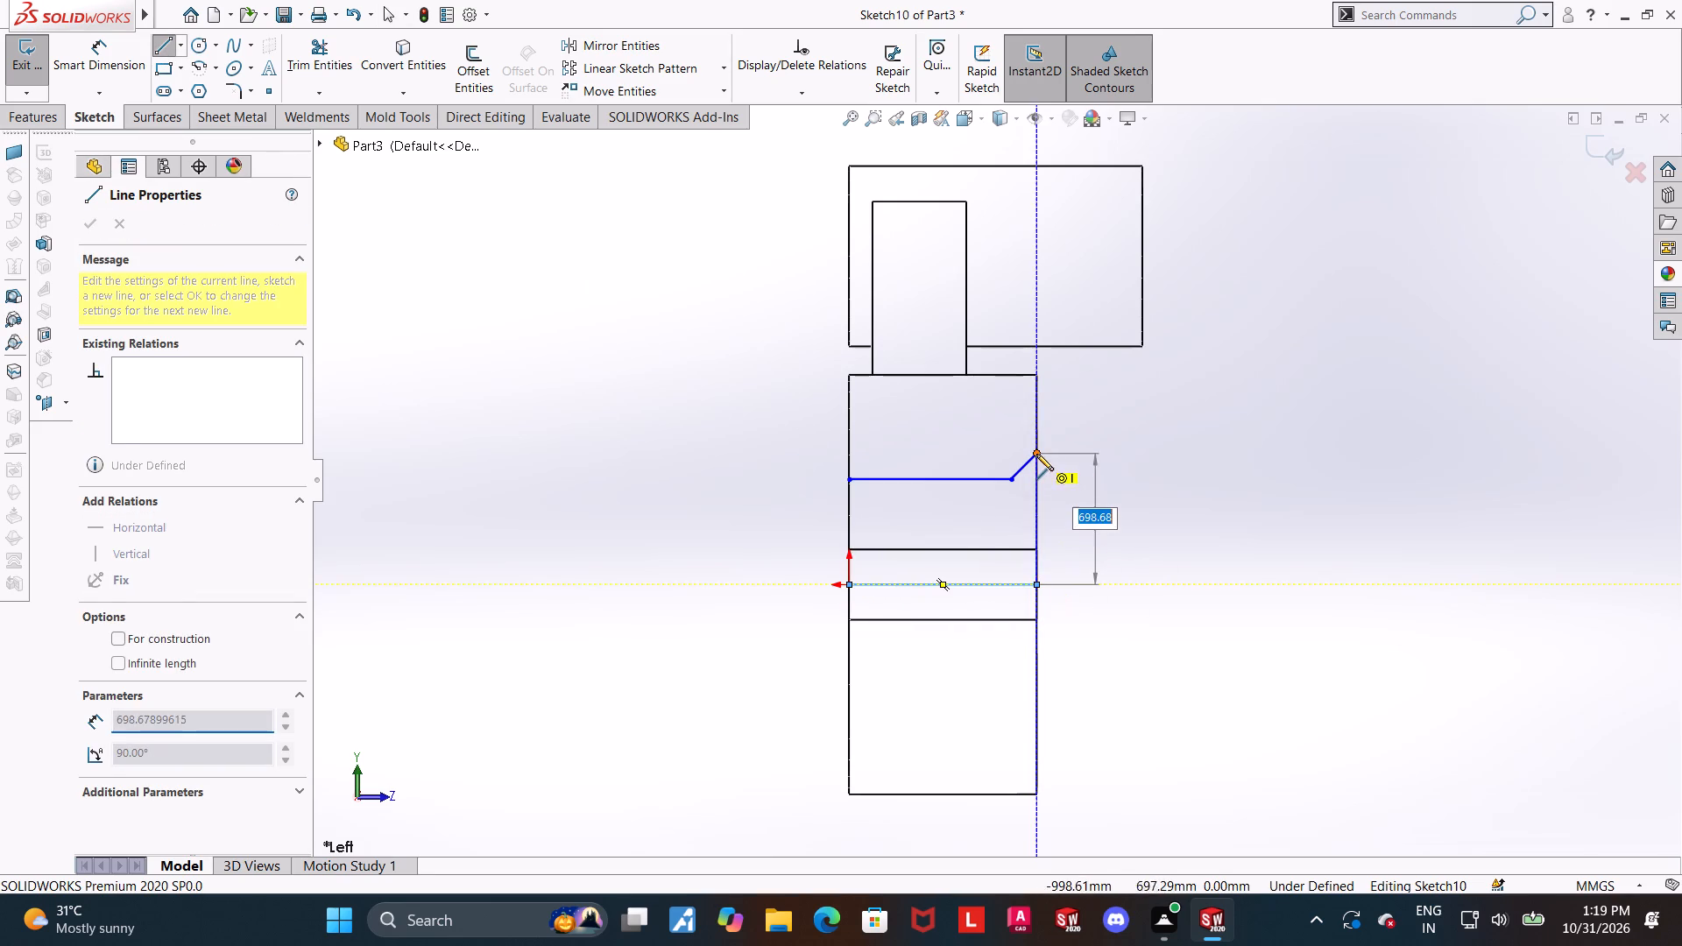
pyautogui.click(1036, 453)
pyautogui.press('Escape')
pyautogui.press('Escape')
pyautogui.click(161, 49)
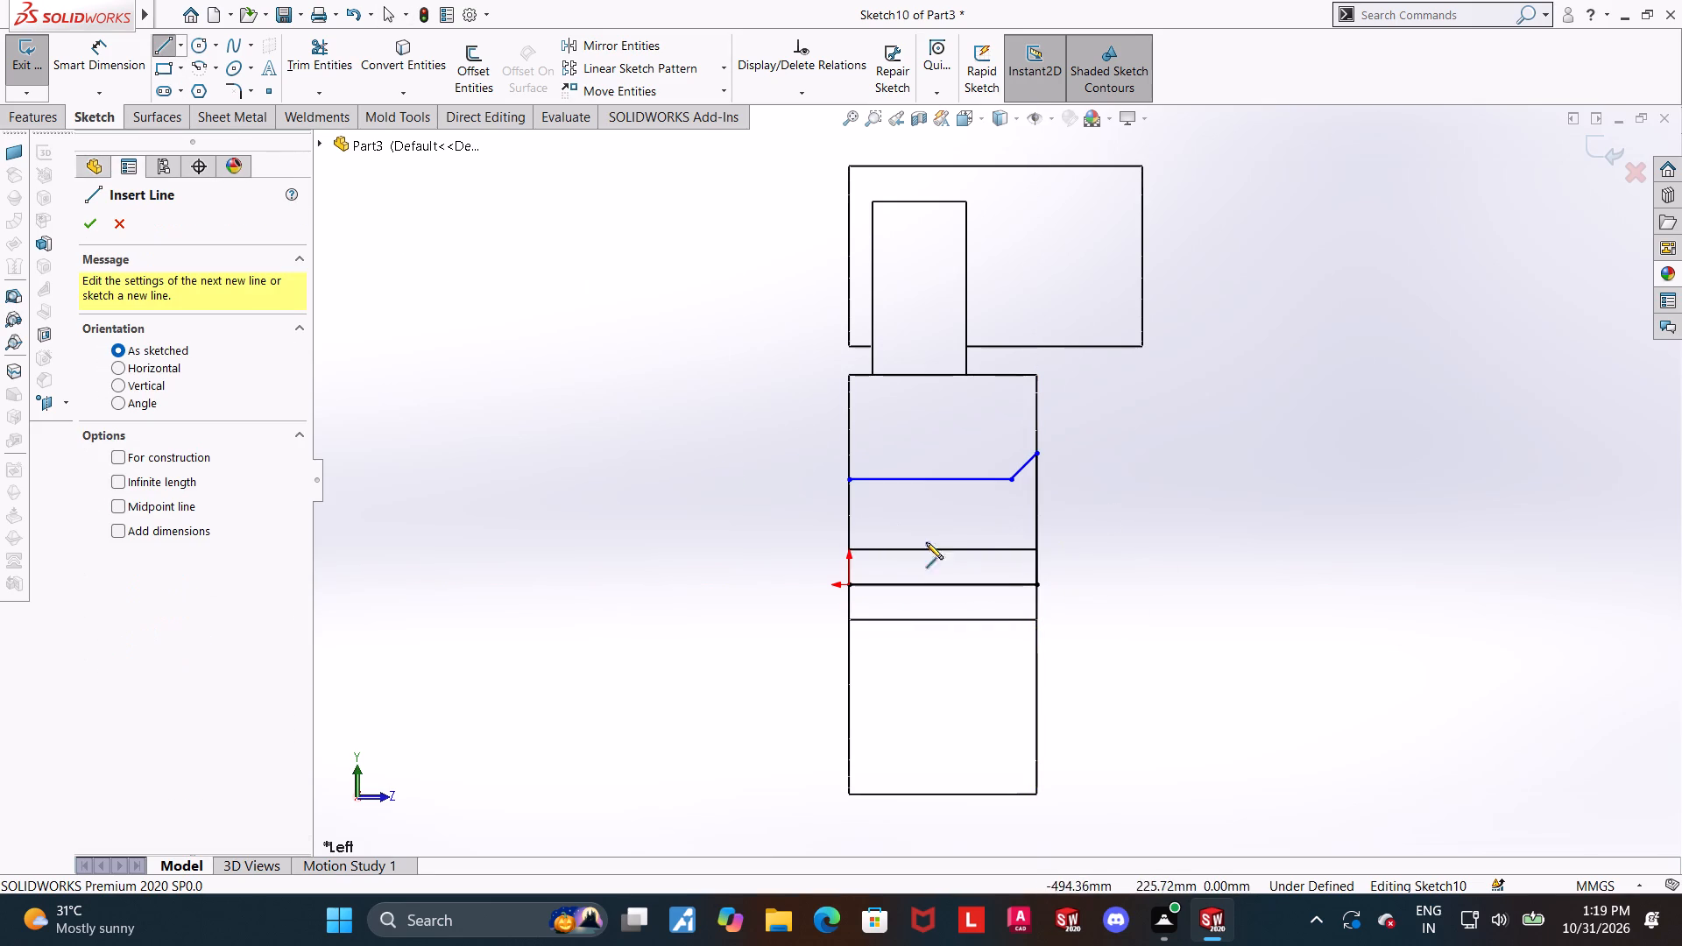
pyautogui.click(845, 477)
pyautogui.click(848, 582)
pyautogui.press('Escape')
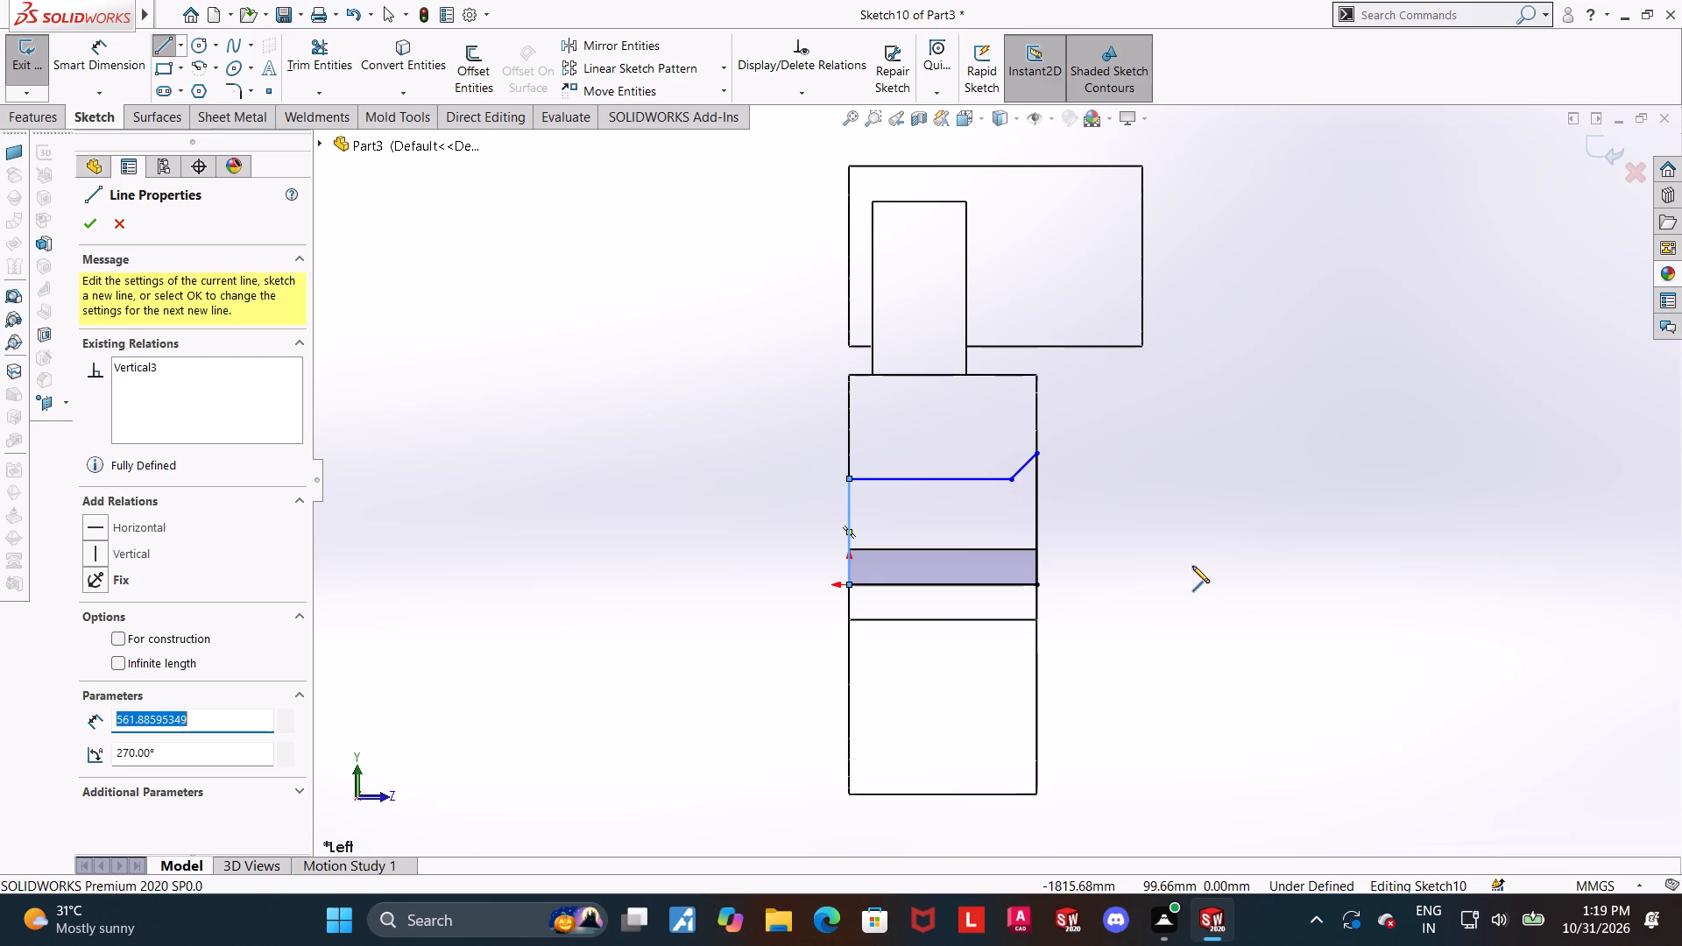
# Dimension the angle between the profile's upper horizontal line and the slanted line.
pyautogui.scroll(-2, 1057, 479)
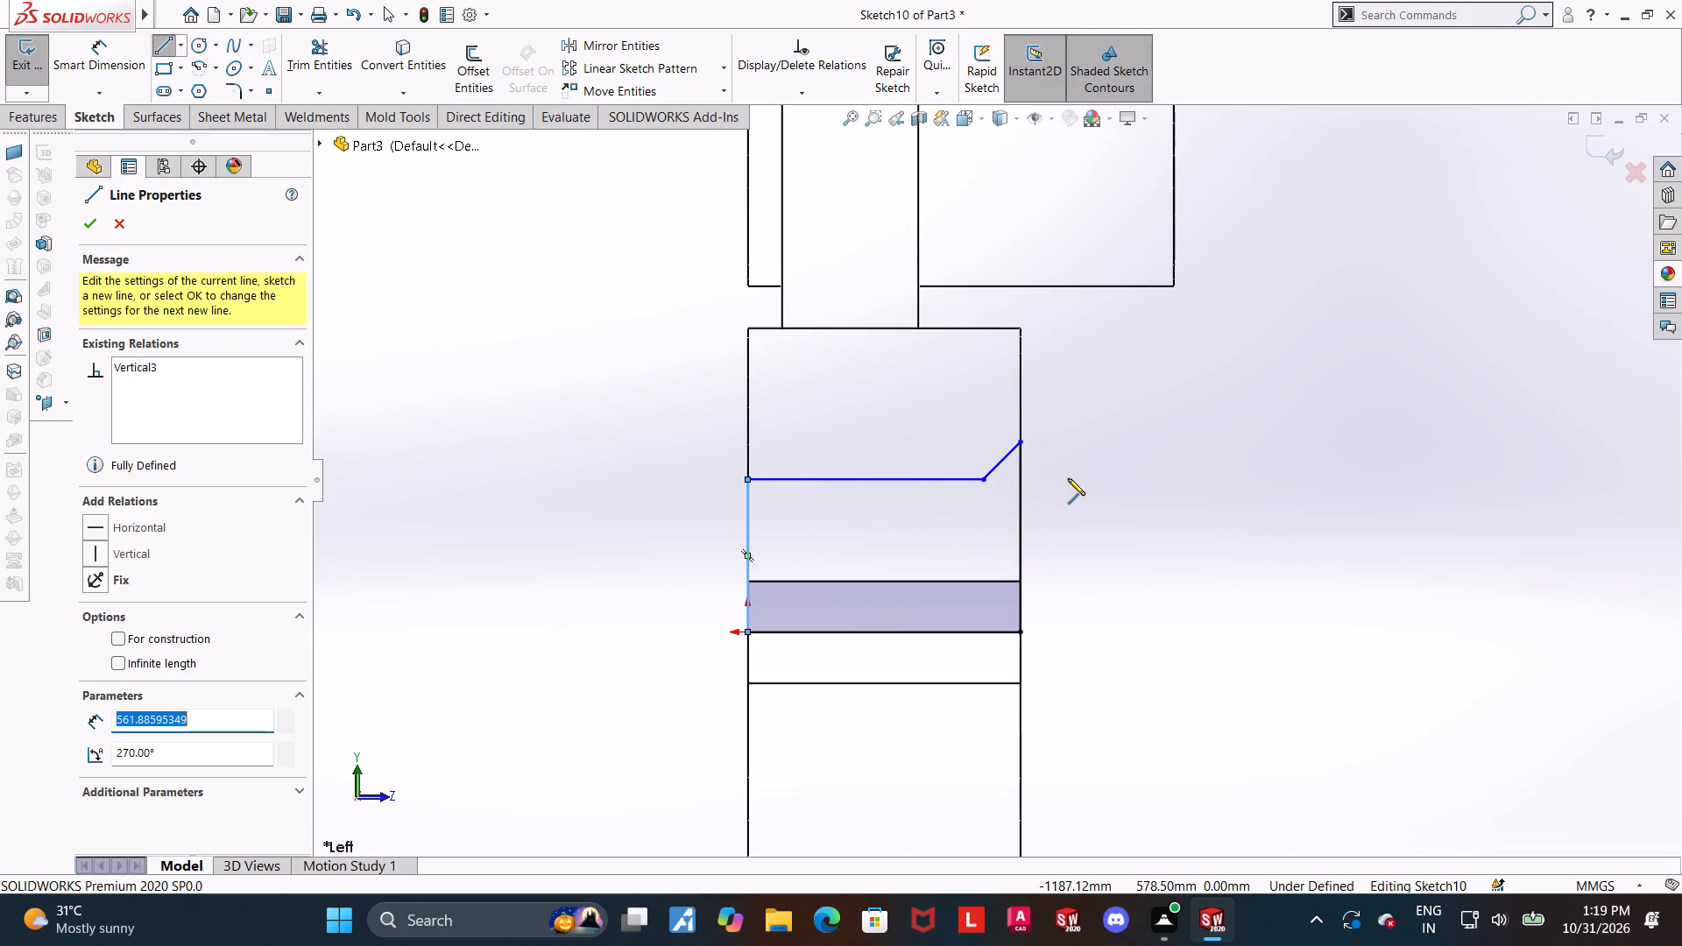
pyautogui.scroll(-1, 1064, 478)
pyautogui.click(106, 35)
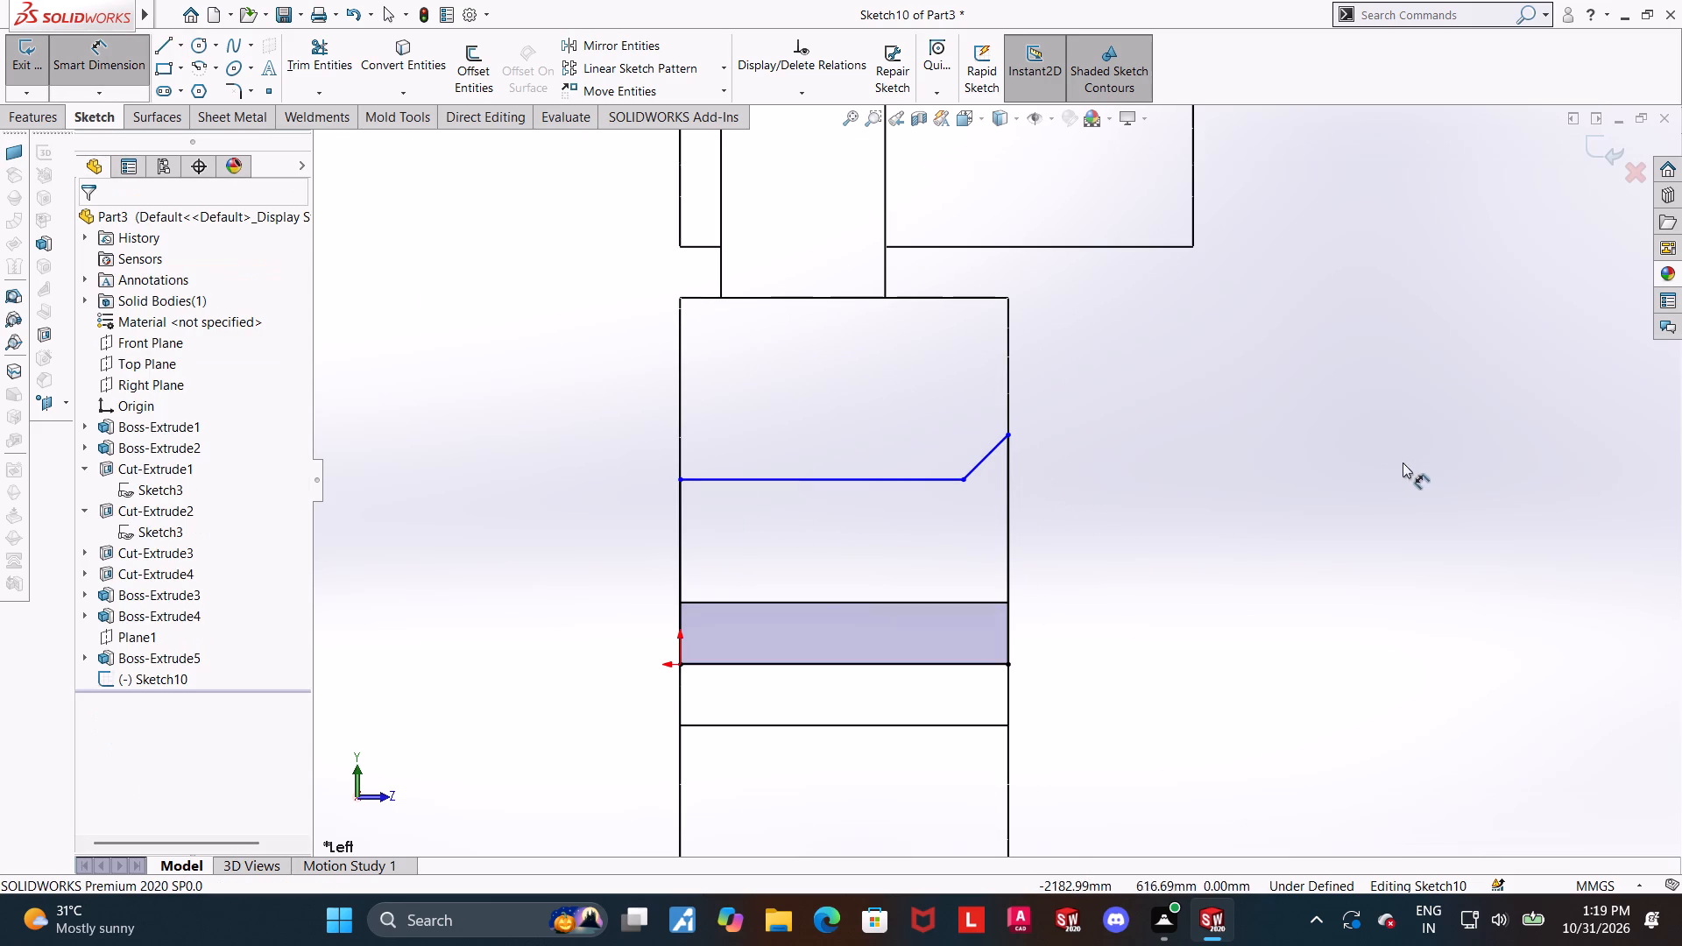
pyautogui.scroll(-1, 1416, 492)
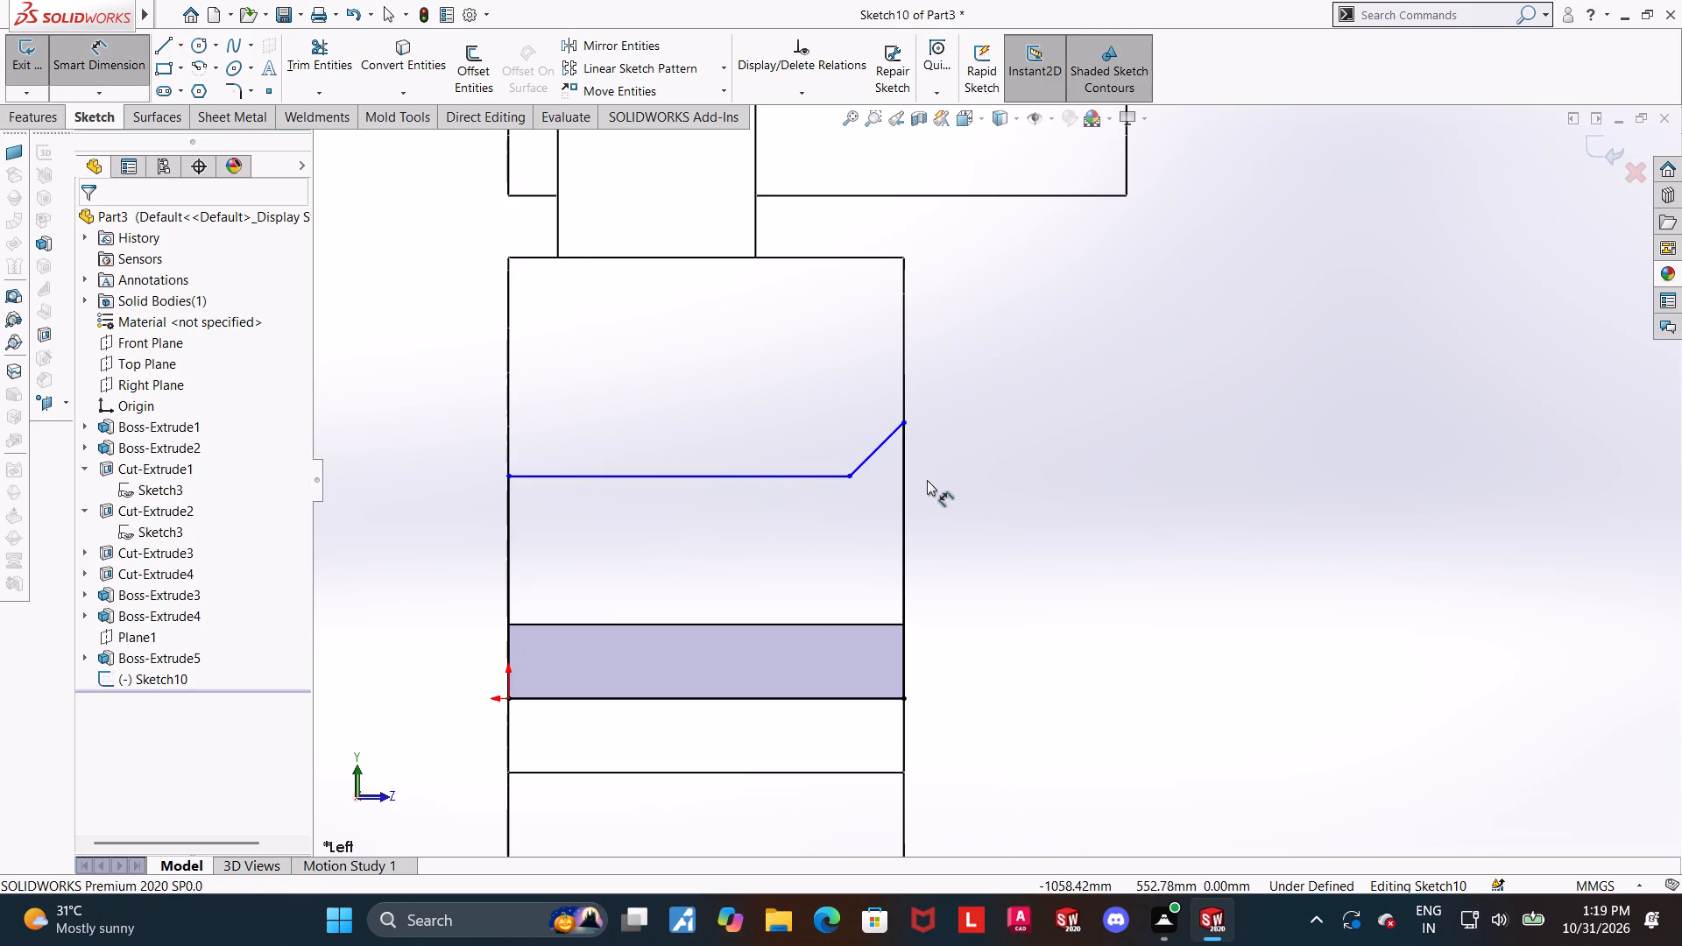
pyautogui.click(880, 448)
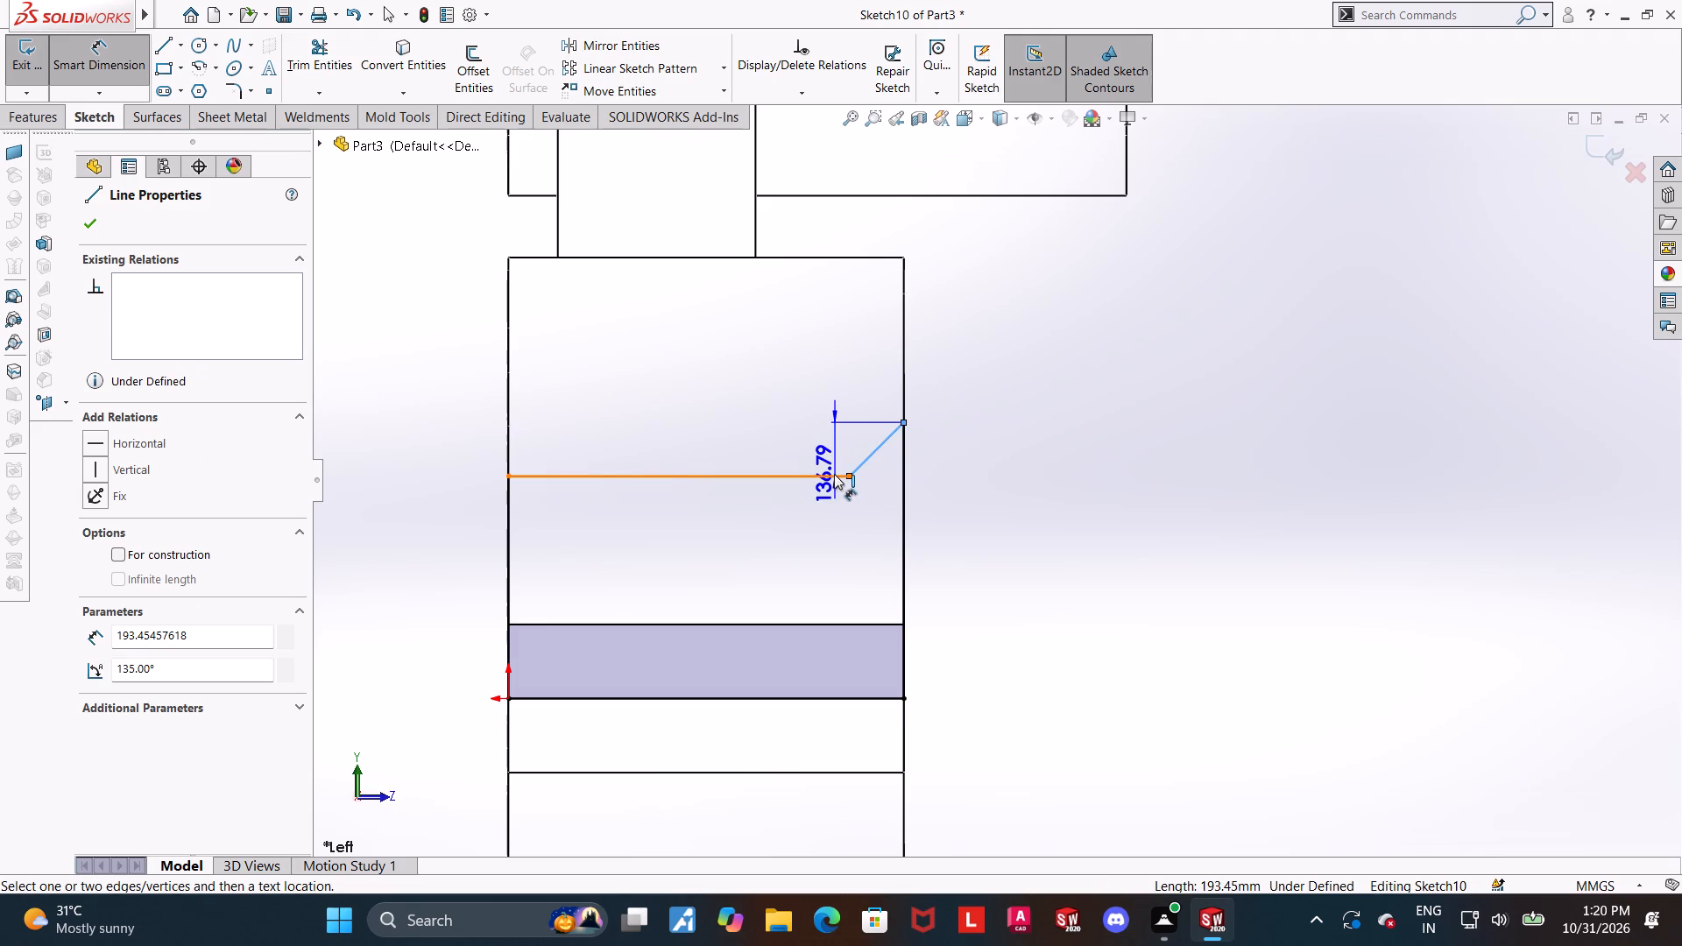
pyautogui.click(834, 474)
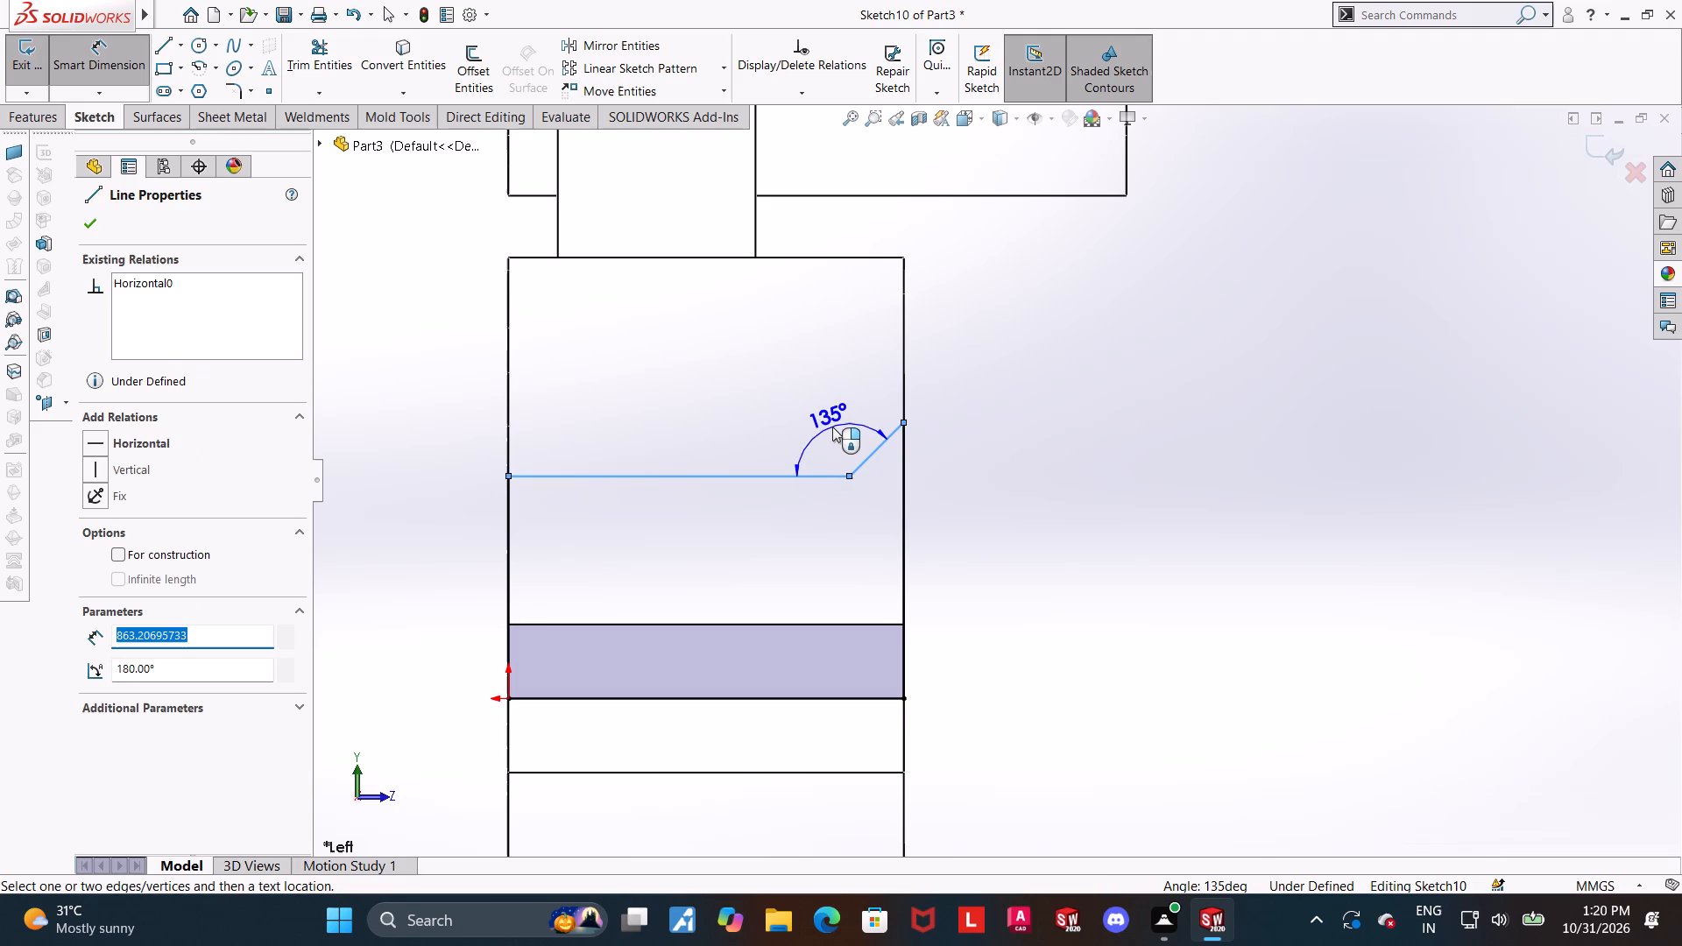
pyautogui.click(832, 427)
pyautogui.click(753, 400)
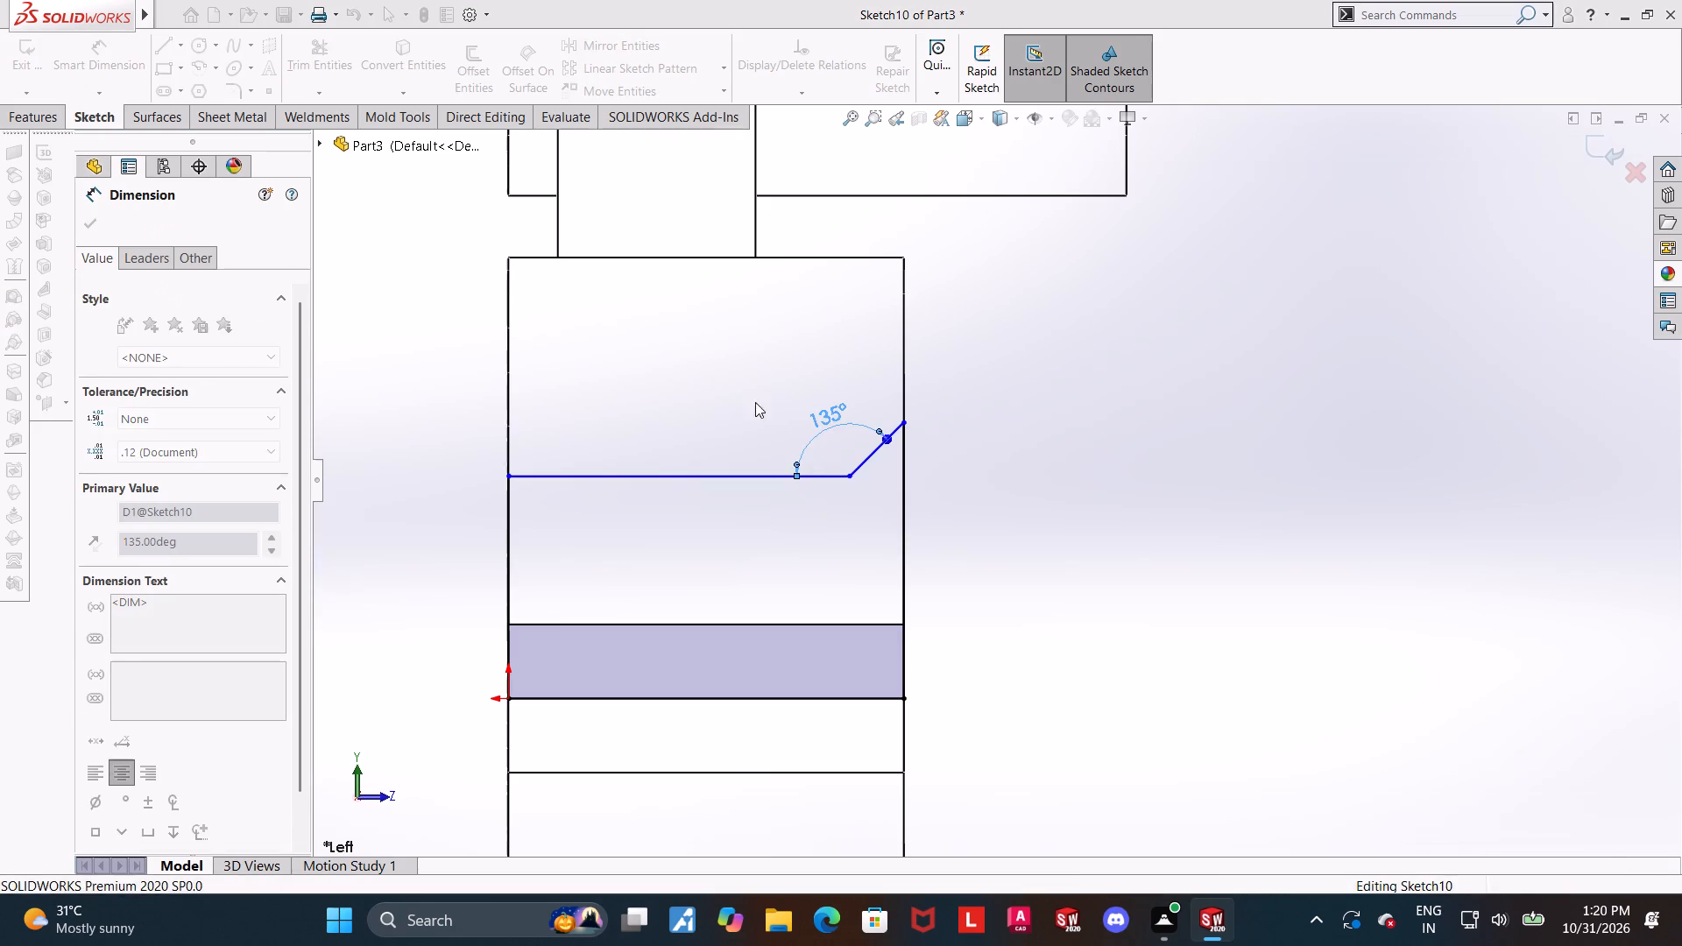
pyautogui.press('Escape')
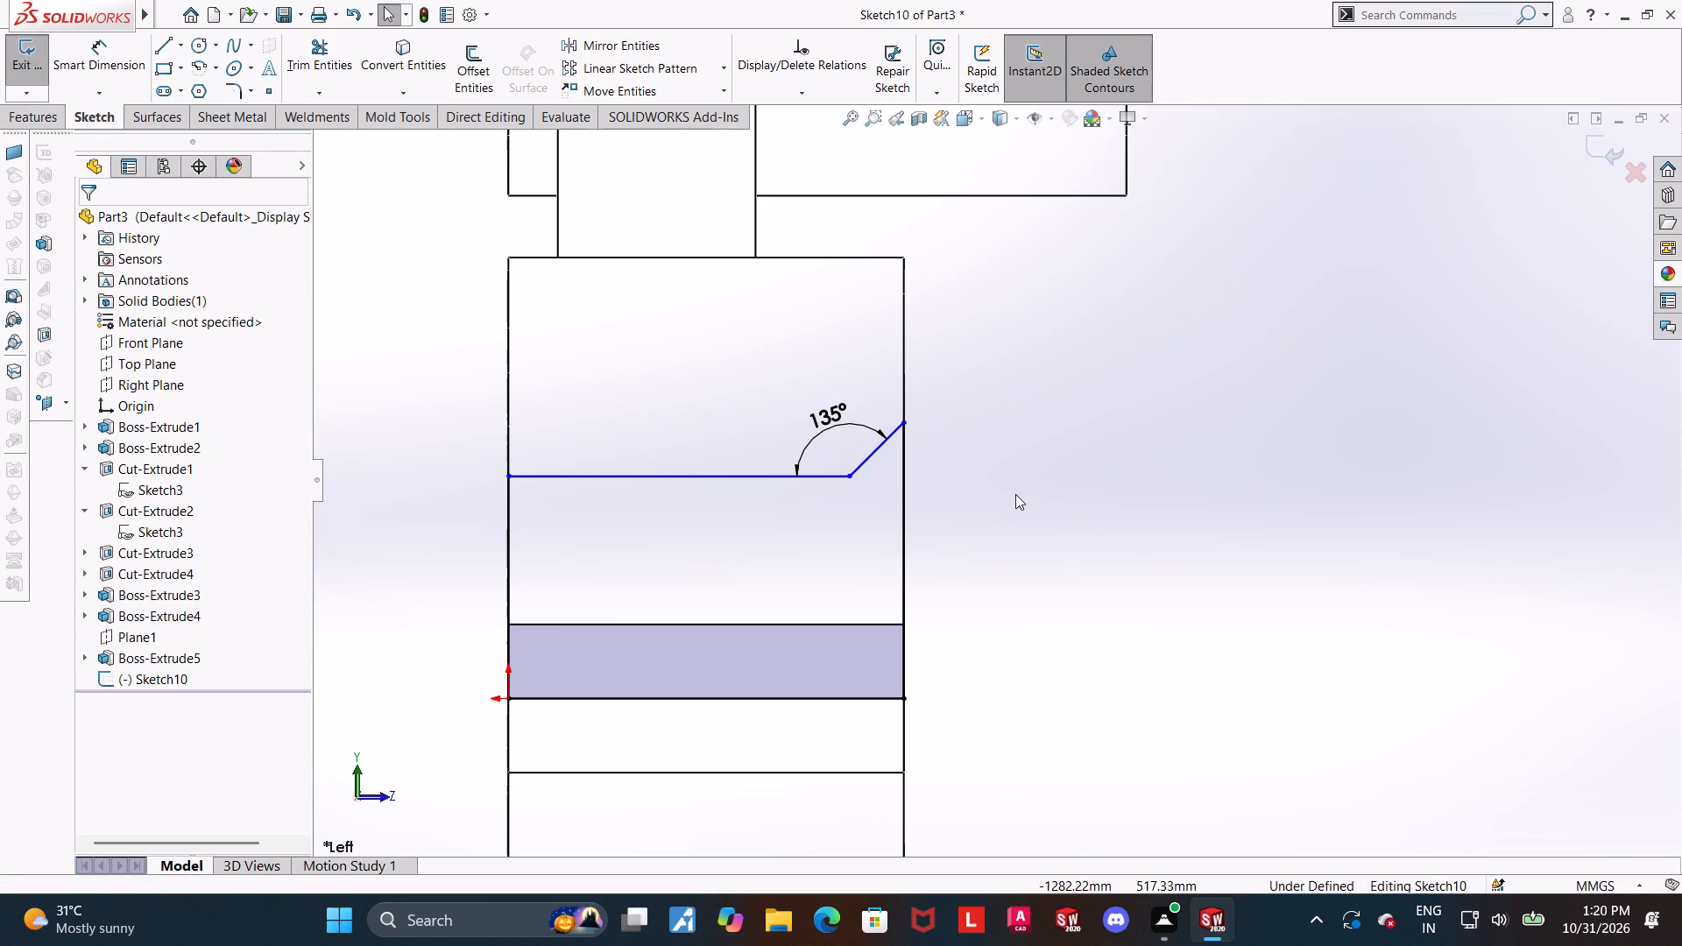
# Dimension the horizontal distance from the slanted line's inner corner to the profile's vertical line on the front edge as 212.5 mm.
pyautogui.scroll(-1, 1008, 498)
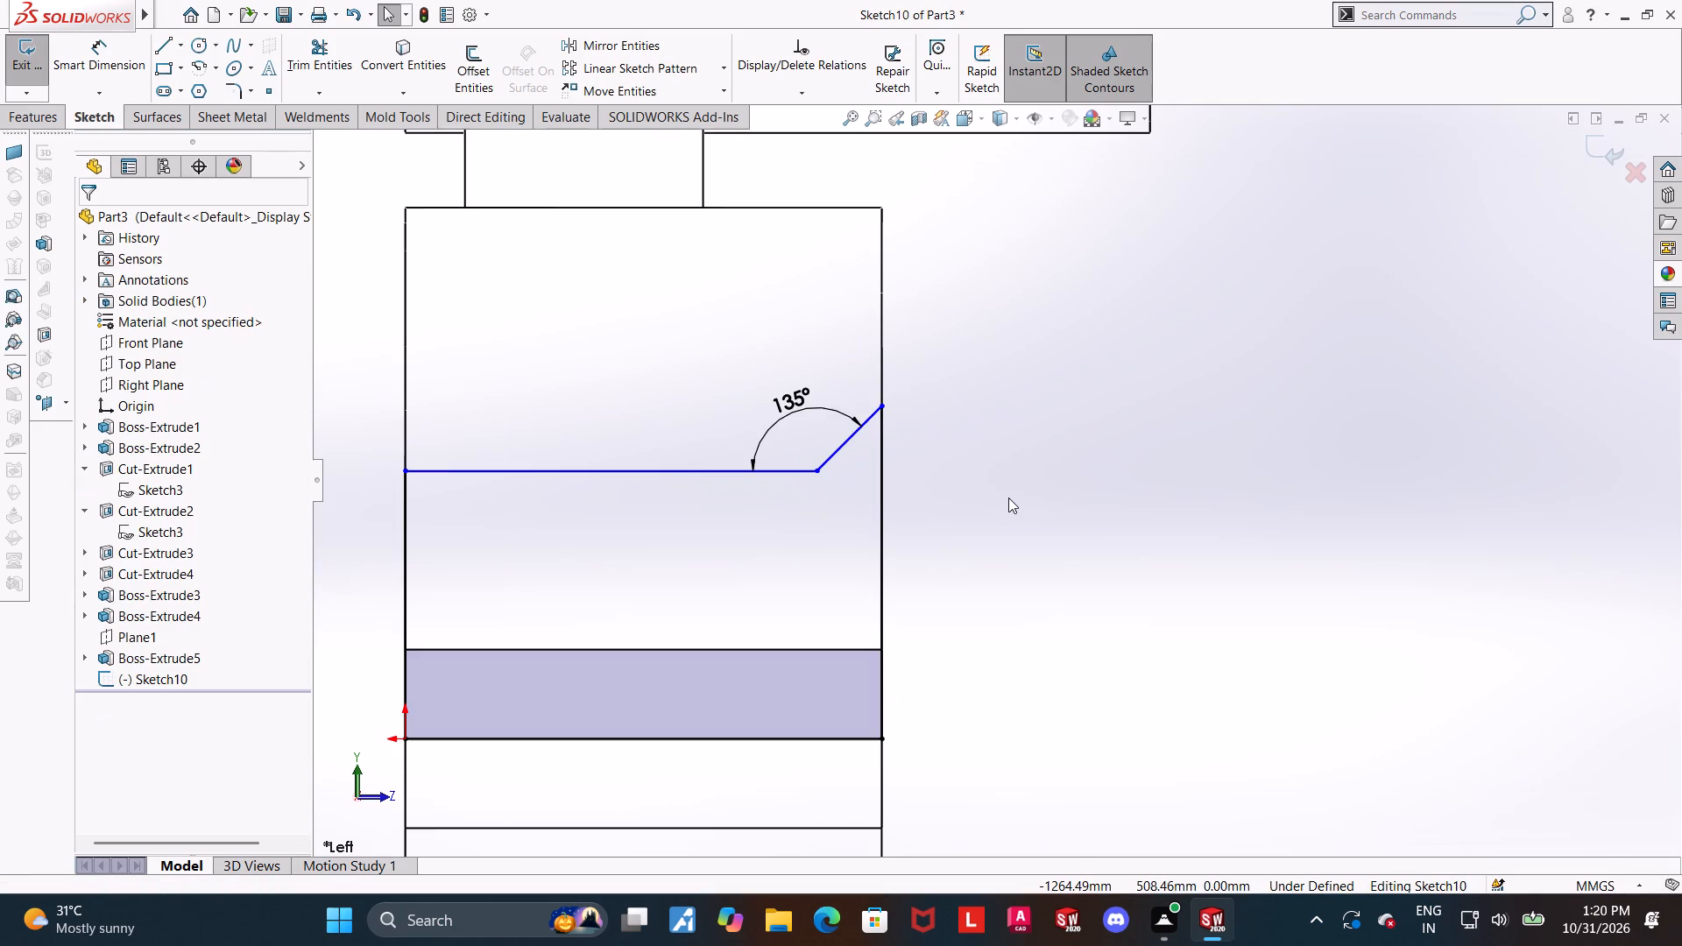
pyautogui.scroll(-1, 1008, 498)
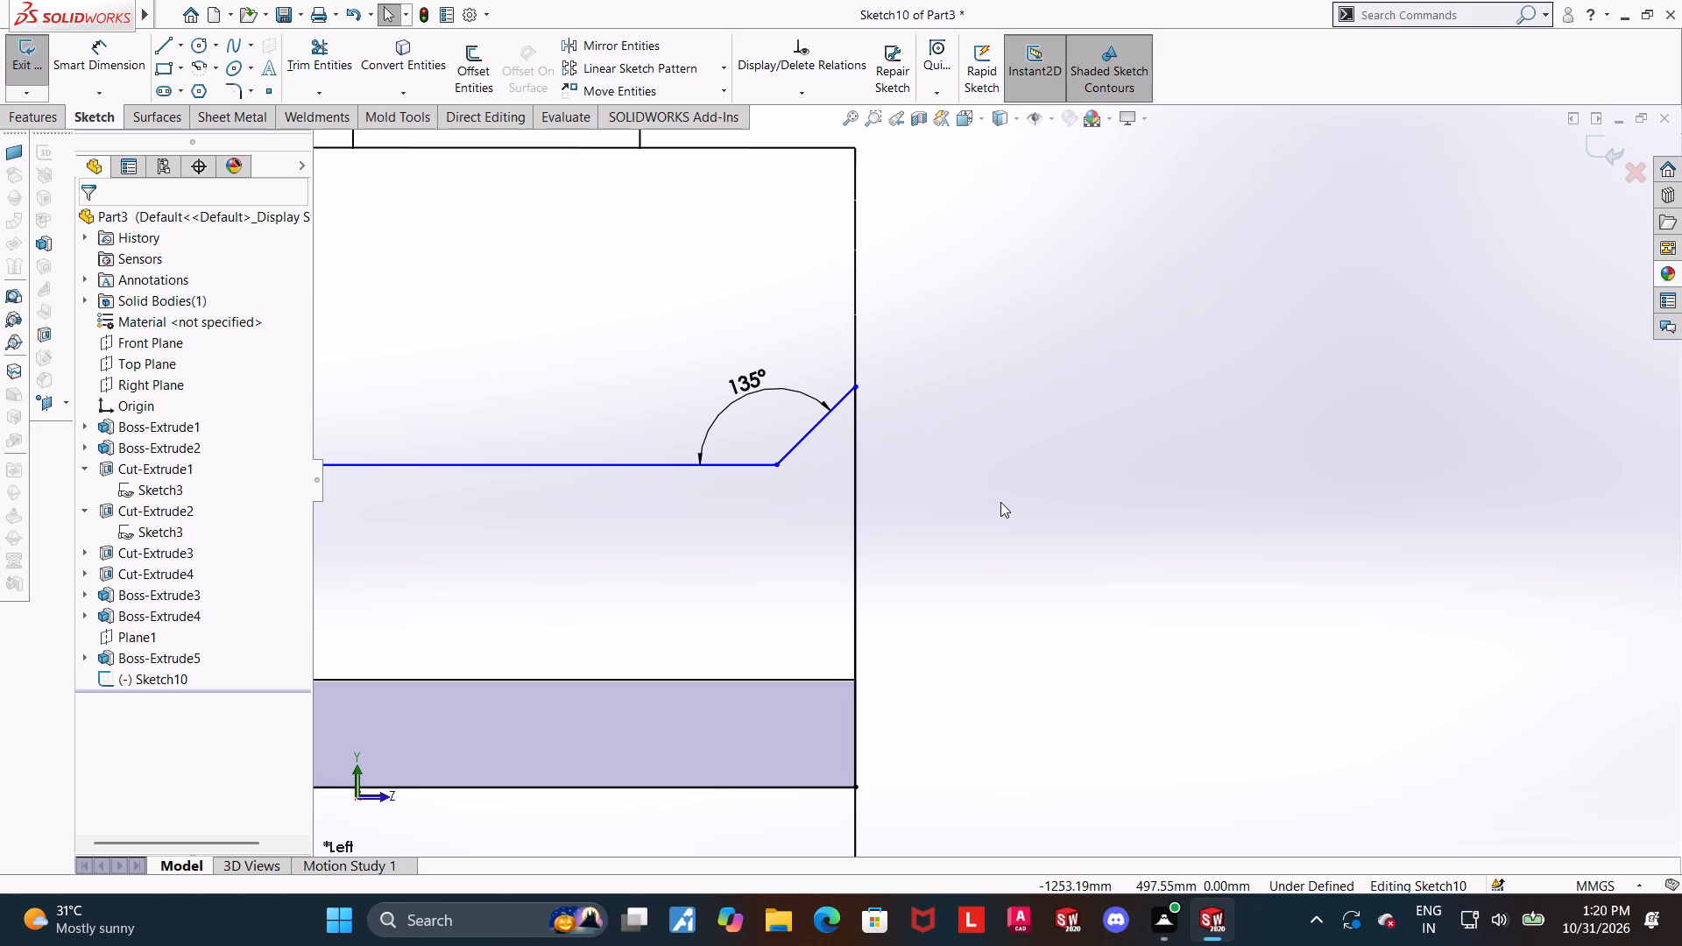
pyautogui.scroll(2, 979, 495)
pyautogui.press('Escape')
pyautogui.scroll(-1, 681, 371)
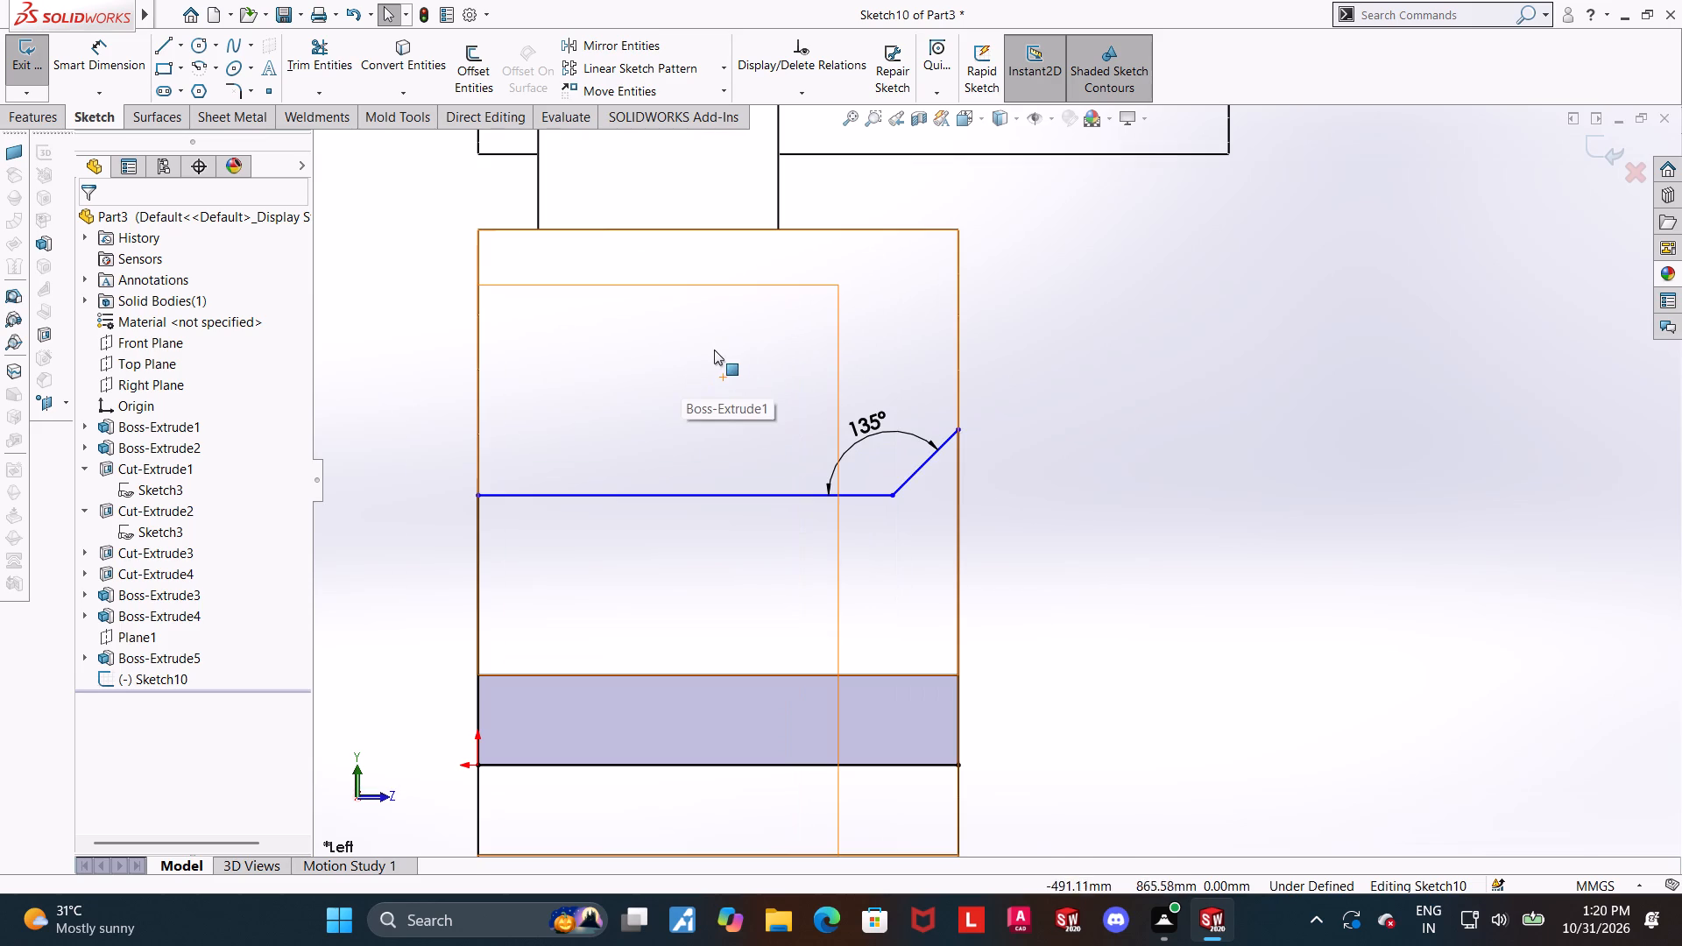
pyautogui.click(79, 48)
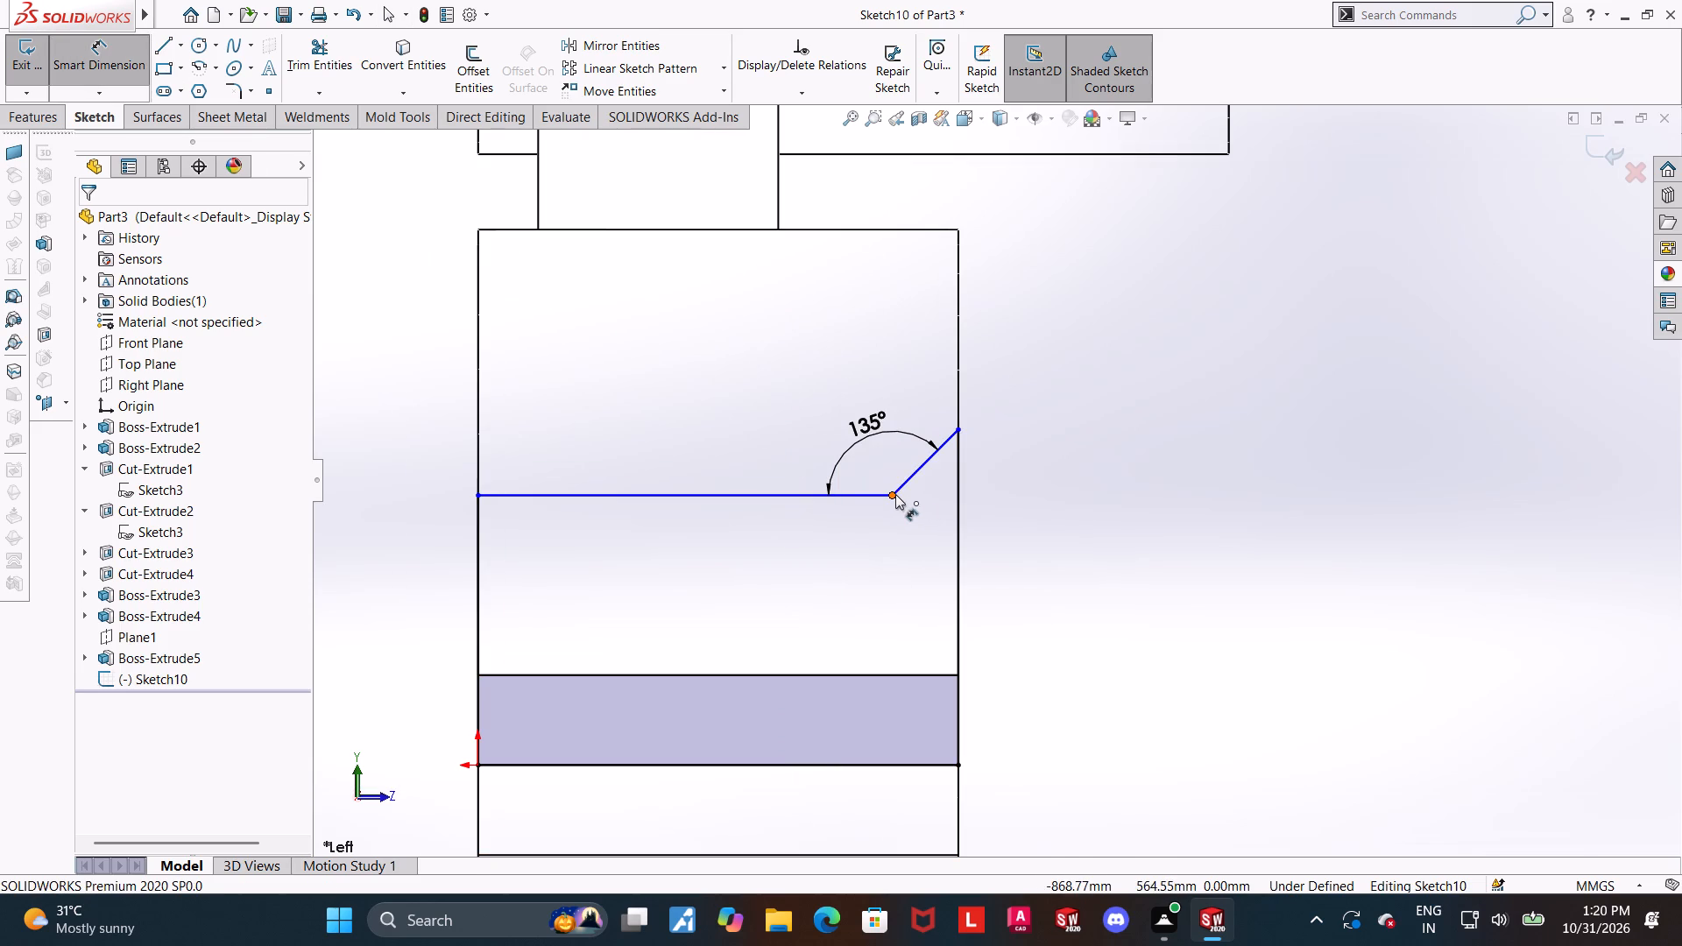
pyautogui.click(895, 493)
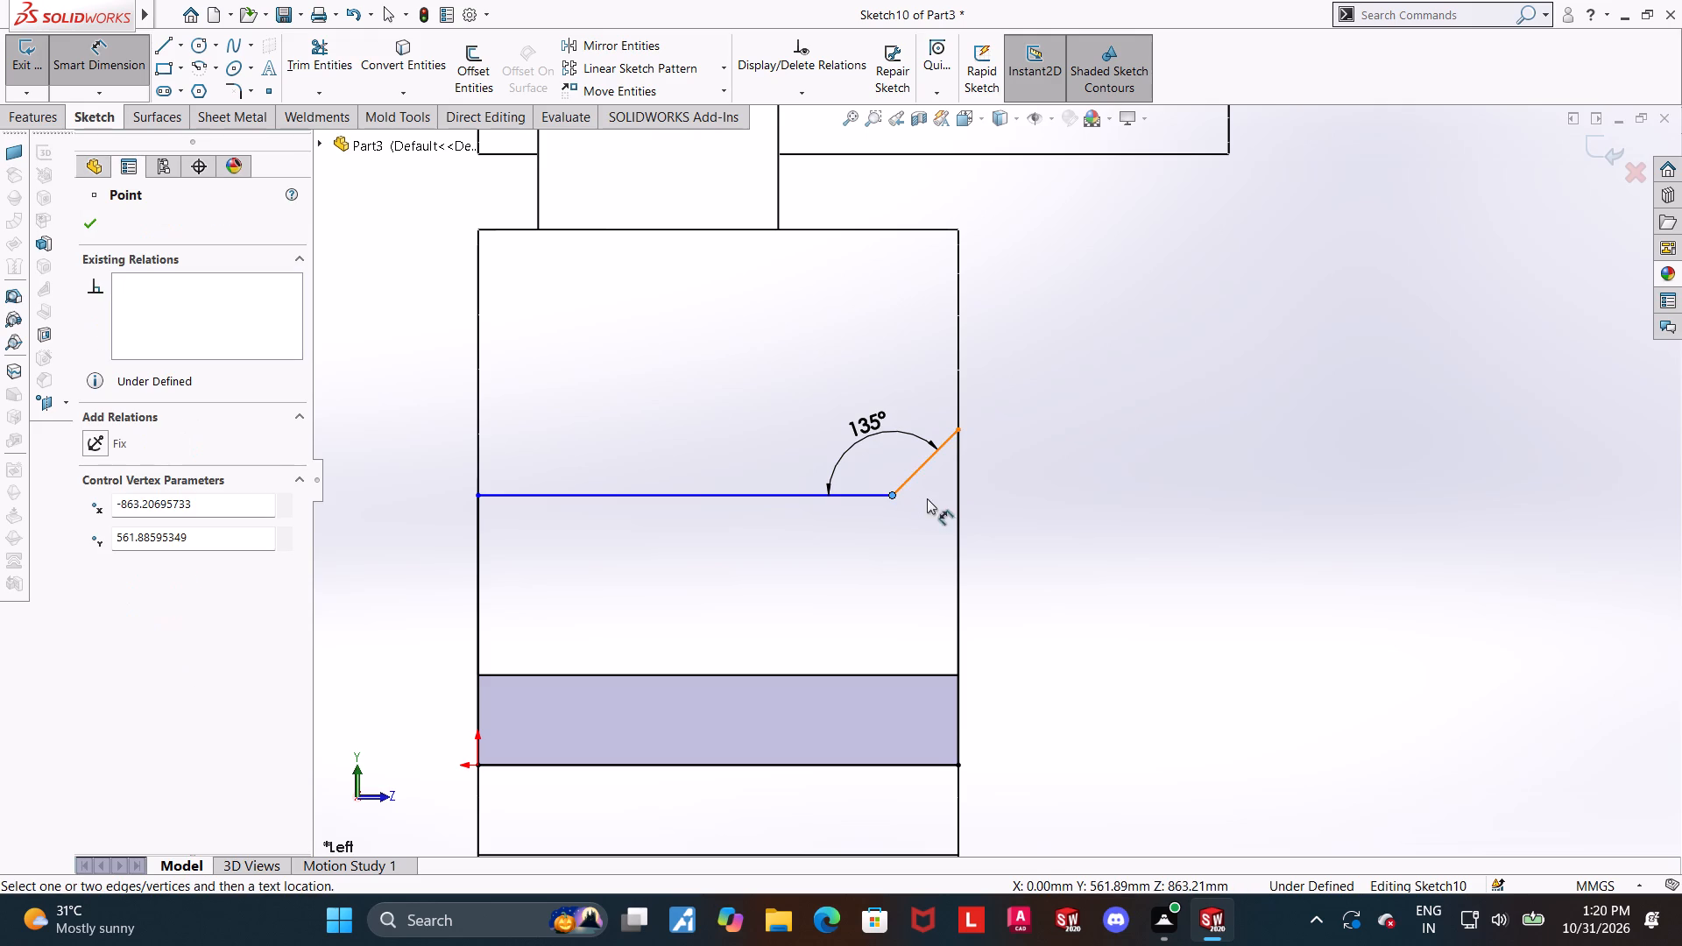
pyautogui.moveTo(957, 509); pyautogui.dragTo(957, 501)
pyautogui.click(936, 338)
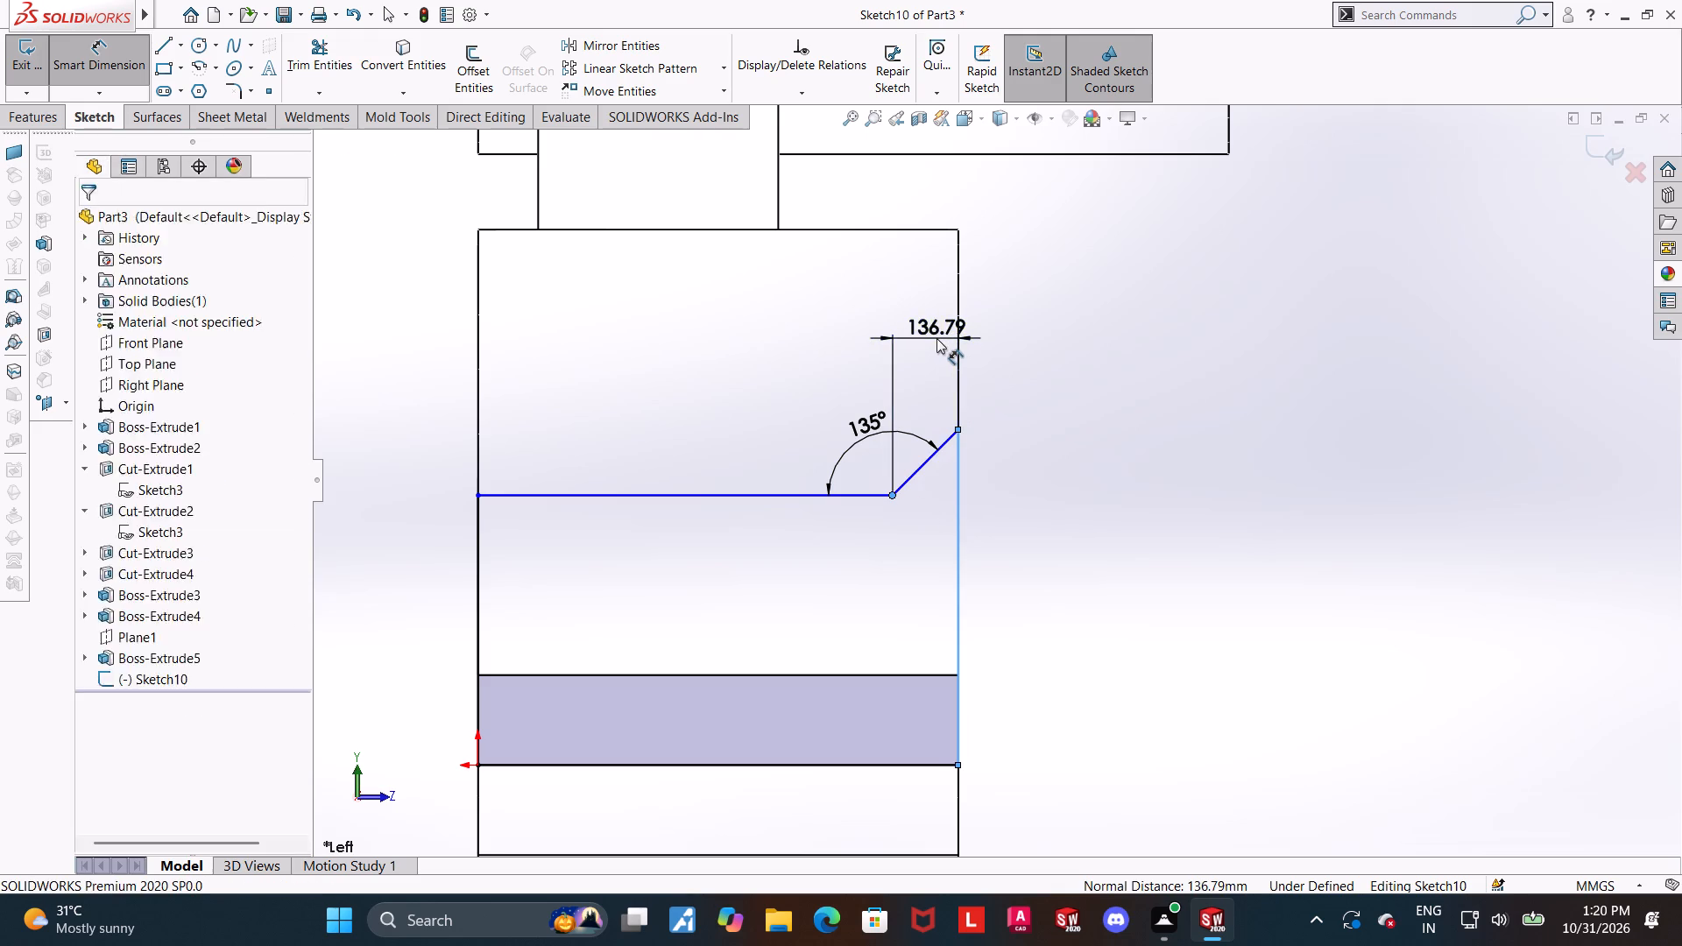
pyautogui.write('212.5')
pyautogui.press('Return')
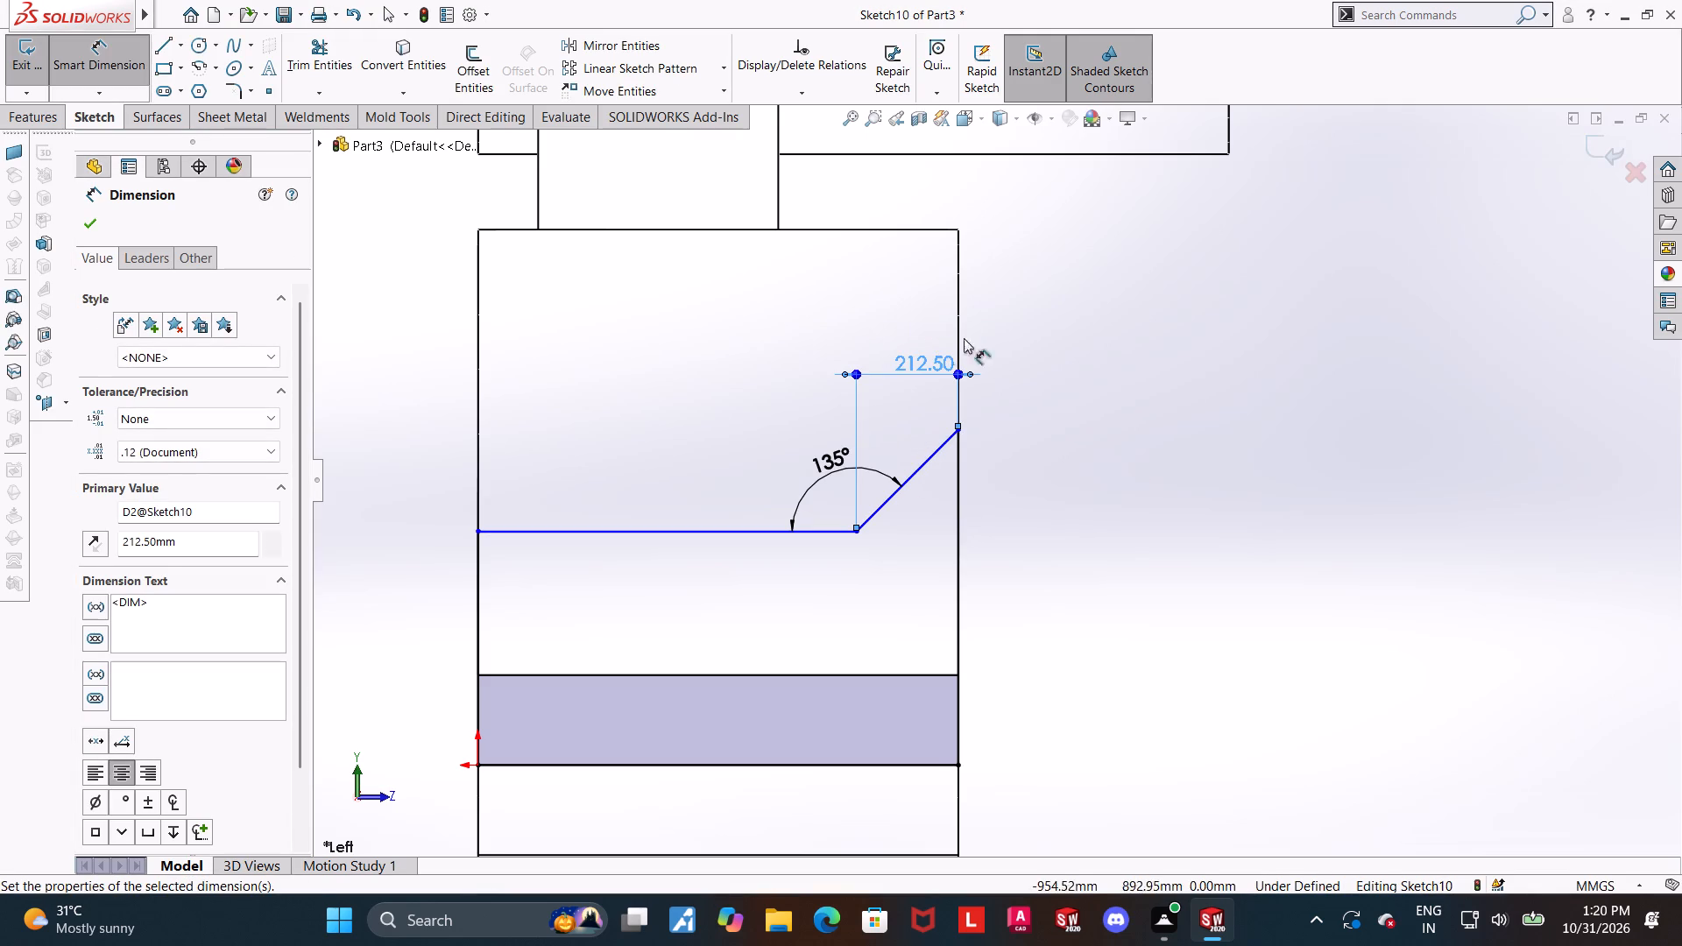
pyautogui.click(1184, 522)
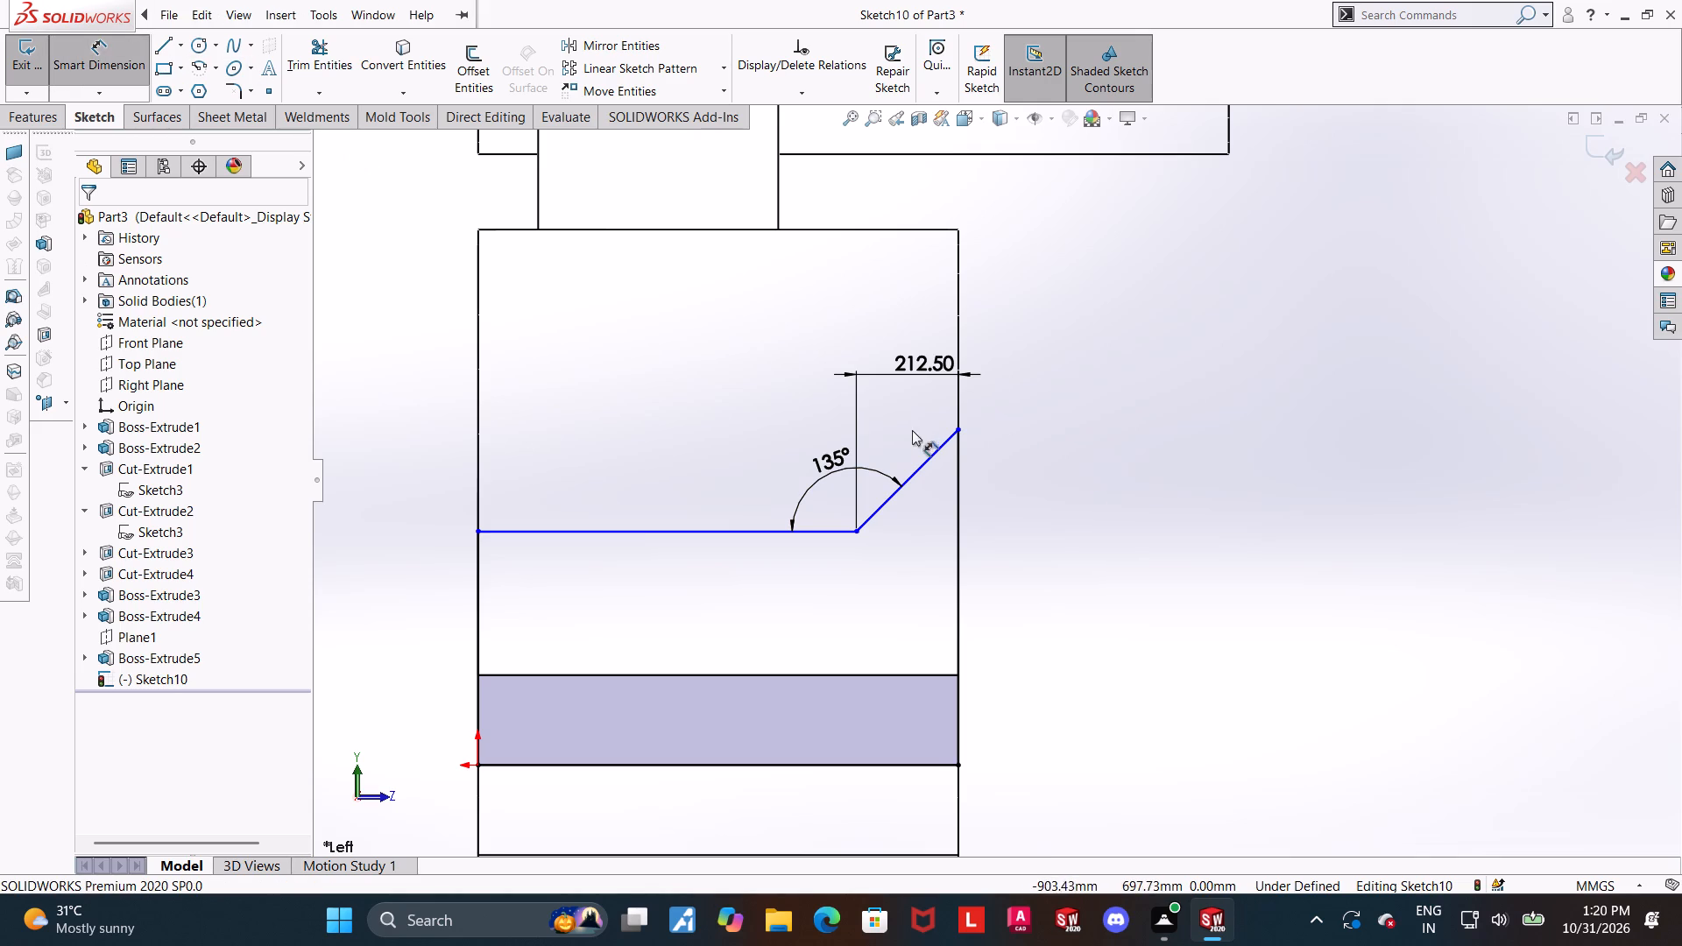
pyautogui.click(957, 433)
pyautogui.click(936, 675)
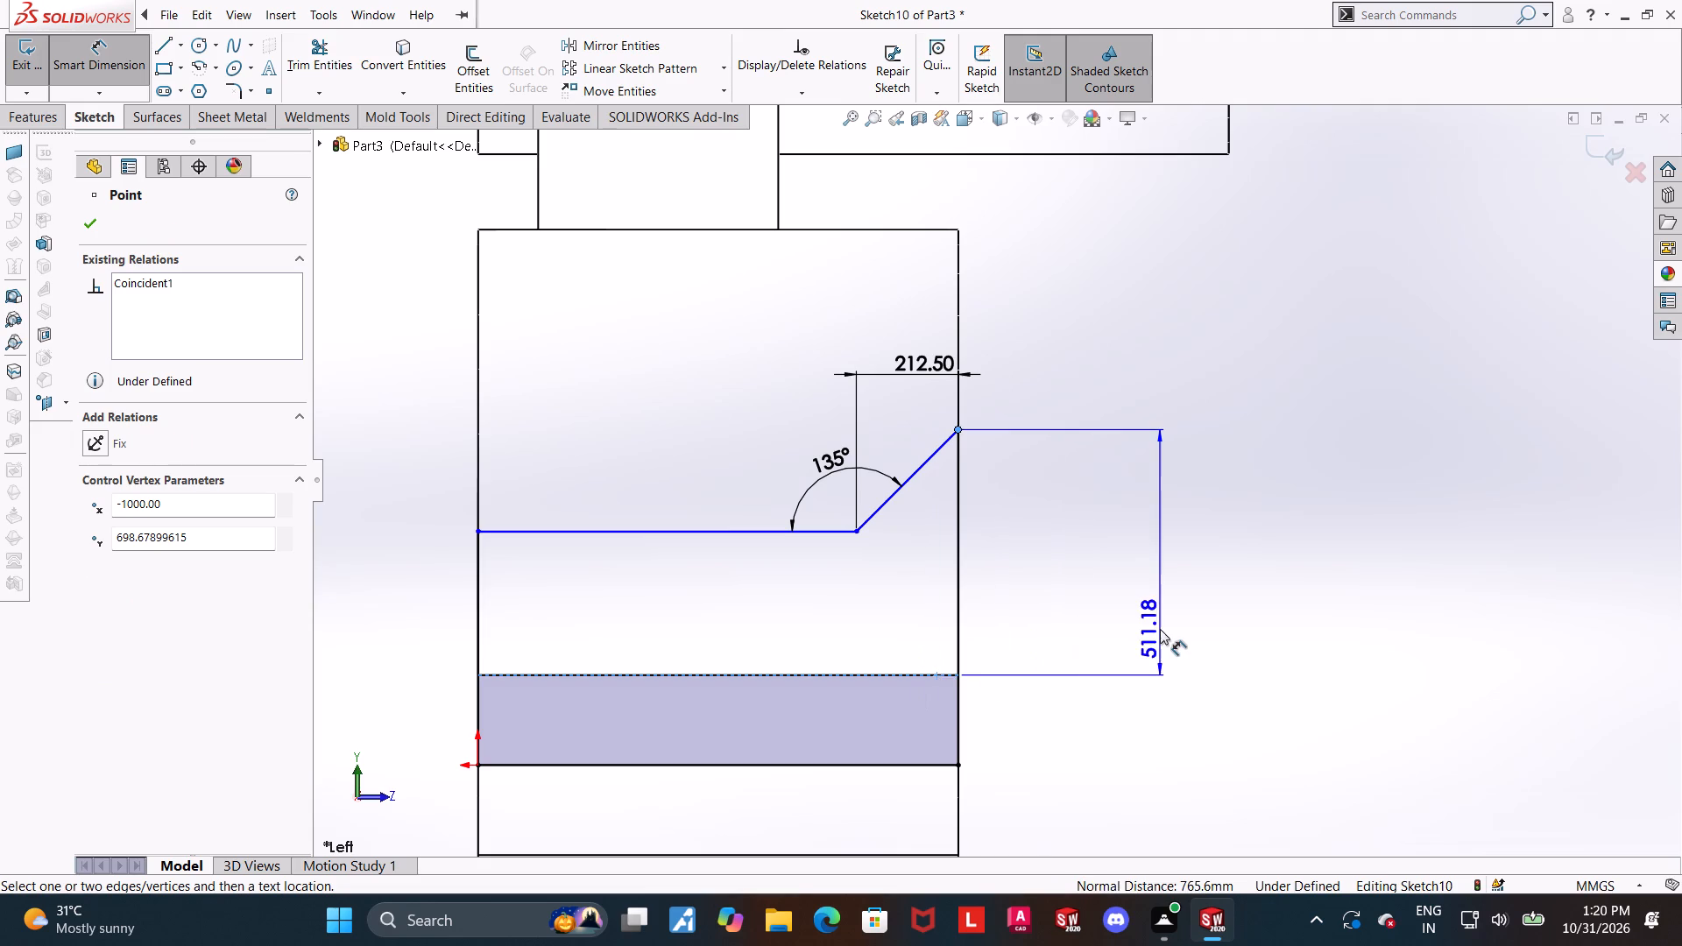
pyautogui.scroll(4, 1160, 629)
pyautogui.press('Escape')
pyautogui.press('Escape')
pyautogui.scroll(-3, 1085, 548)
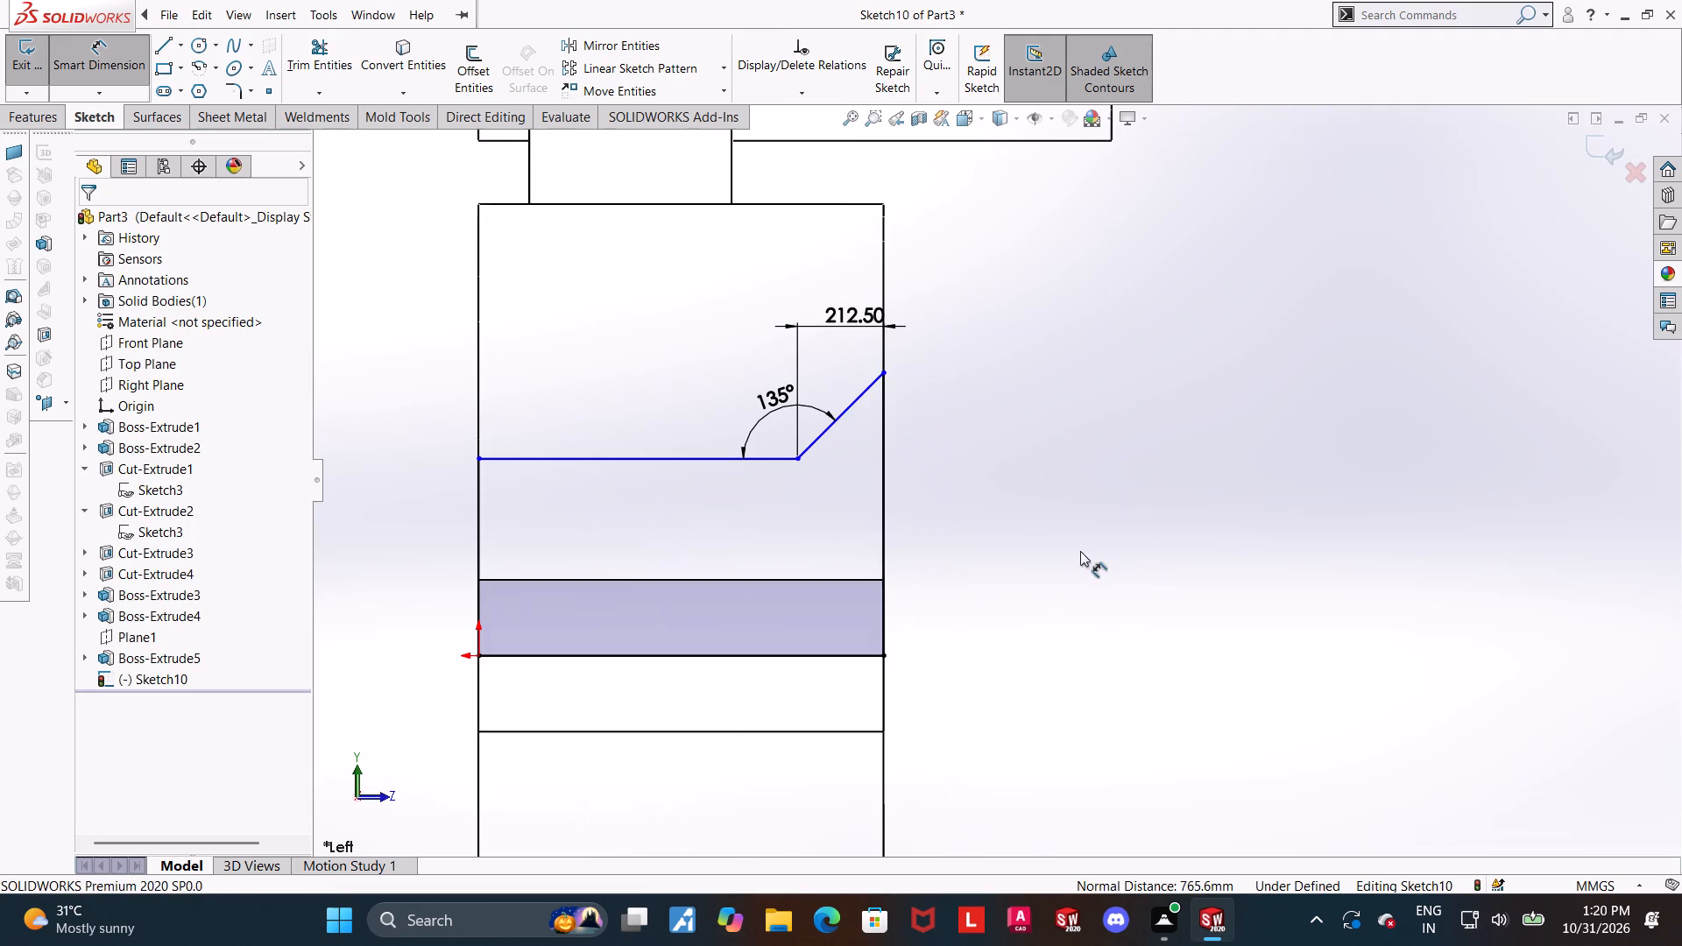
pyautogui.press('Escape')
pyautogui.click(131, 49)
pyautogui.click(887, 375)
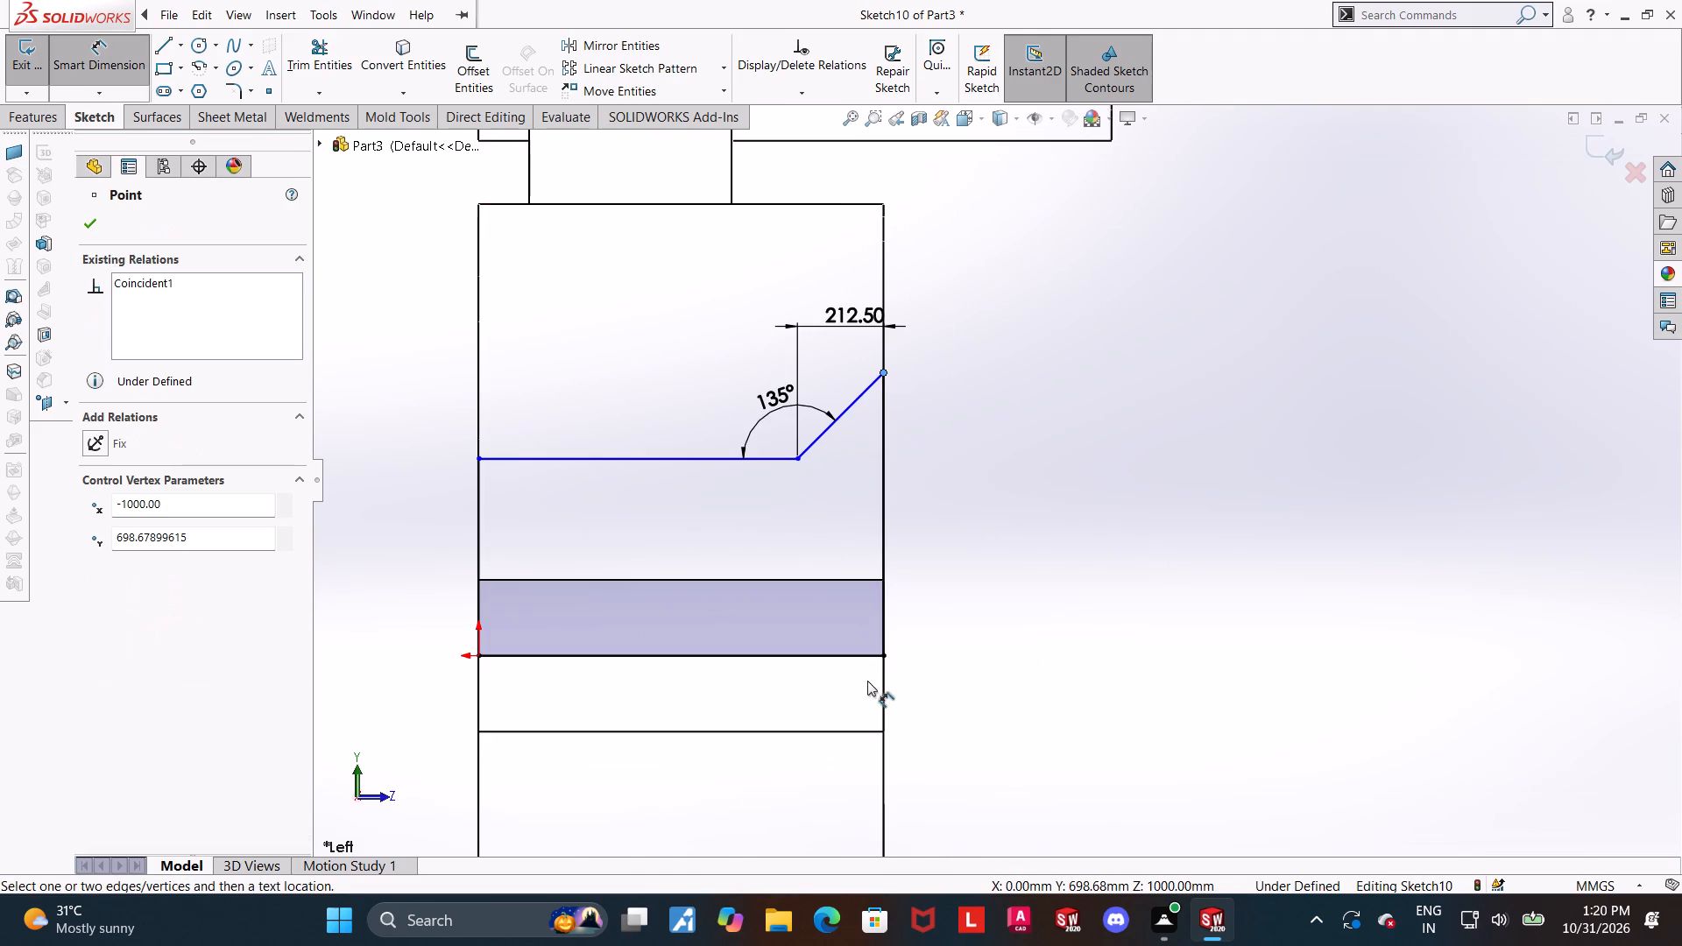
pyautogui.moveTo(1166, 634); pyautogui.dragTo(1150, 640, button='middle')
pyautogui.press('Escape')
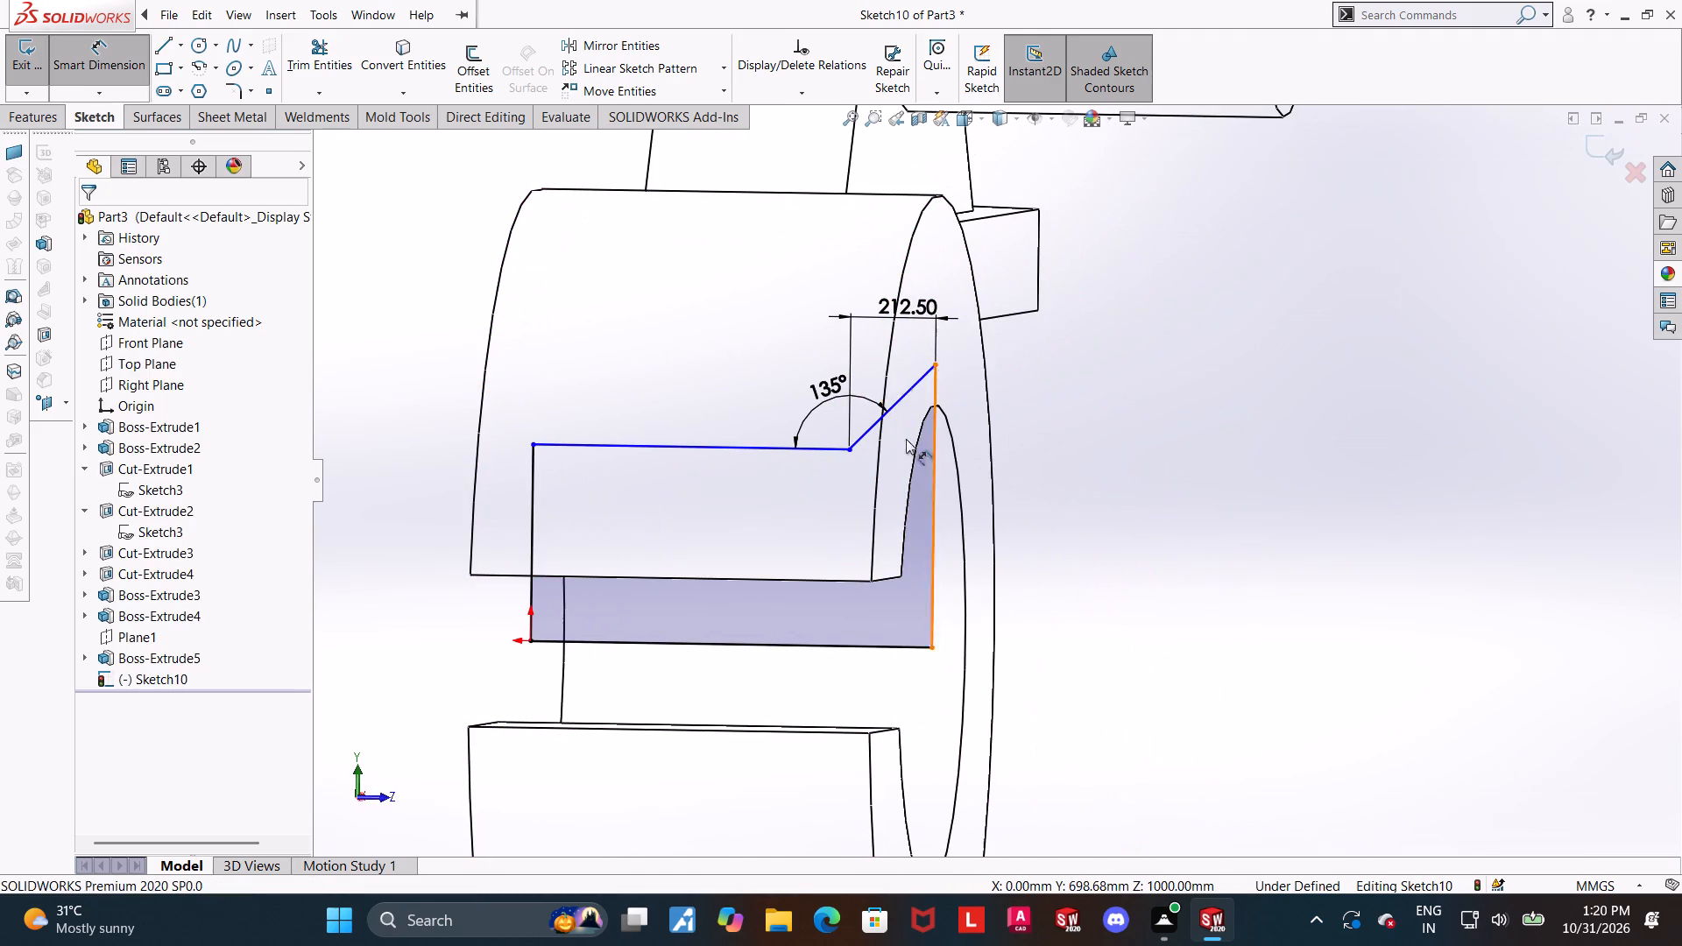
# Dimension the height from the profile's bottom line to the slanted line's outer end as 1625/2 mm and exit the sketch.
pyautogui.click(969, 119)
pyautogui.click(653, 646)
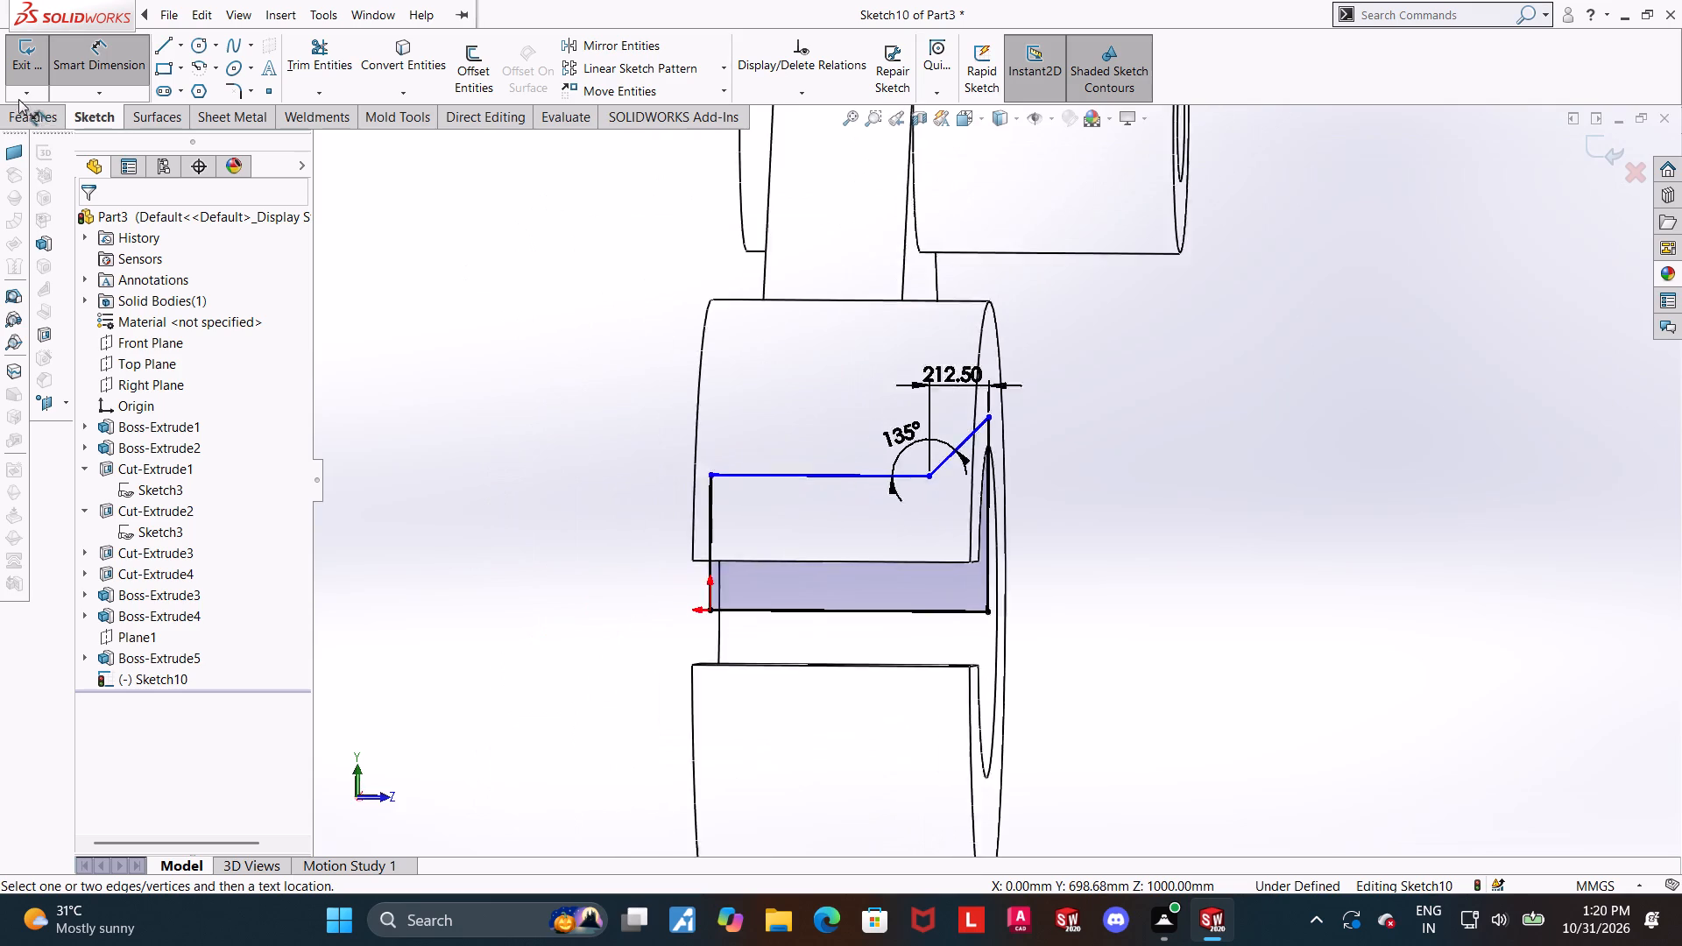
pyautogui.scroll(-2, 1085, 477)
pyautogui.click(1008, 443)
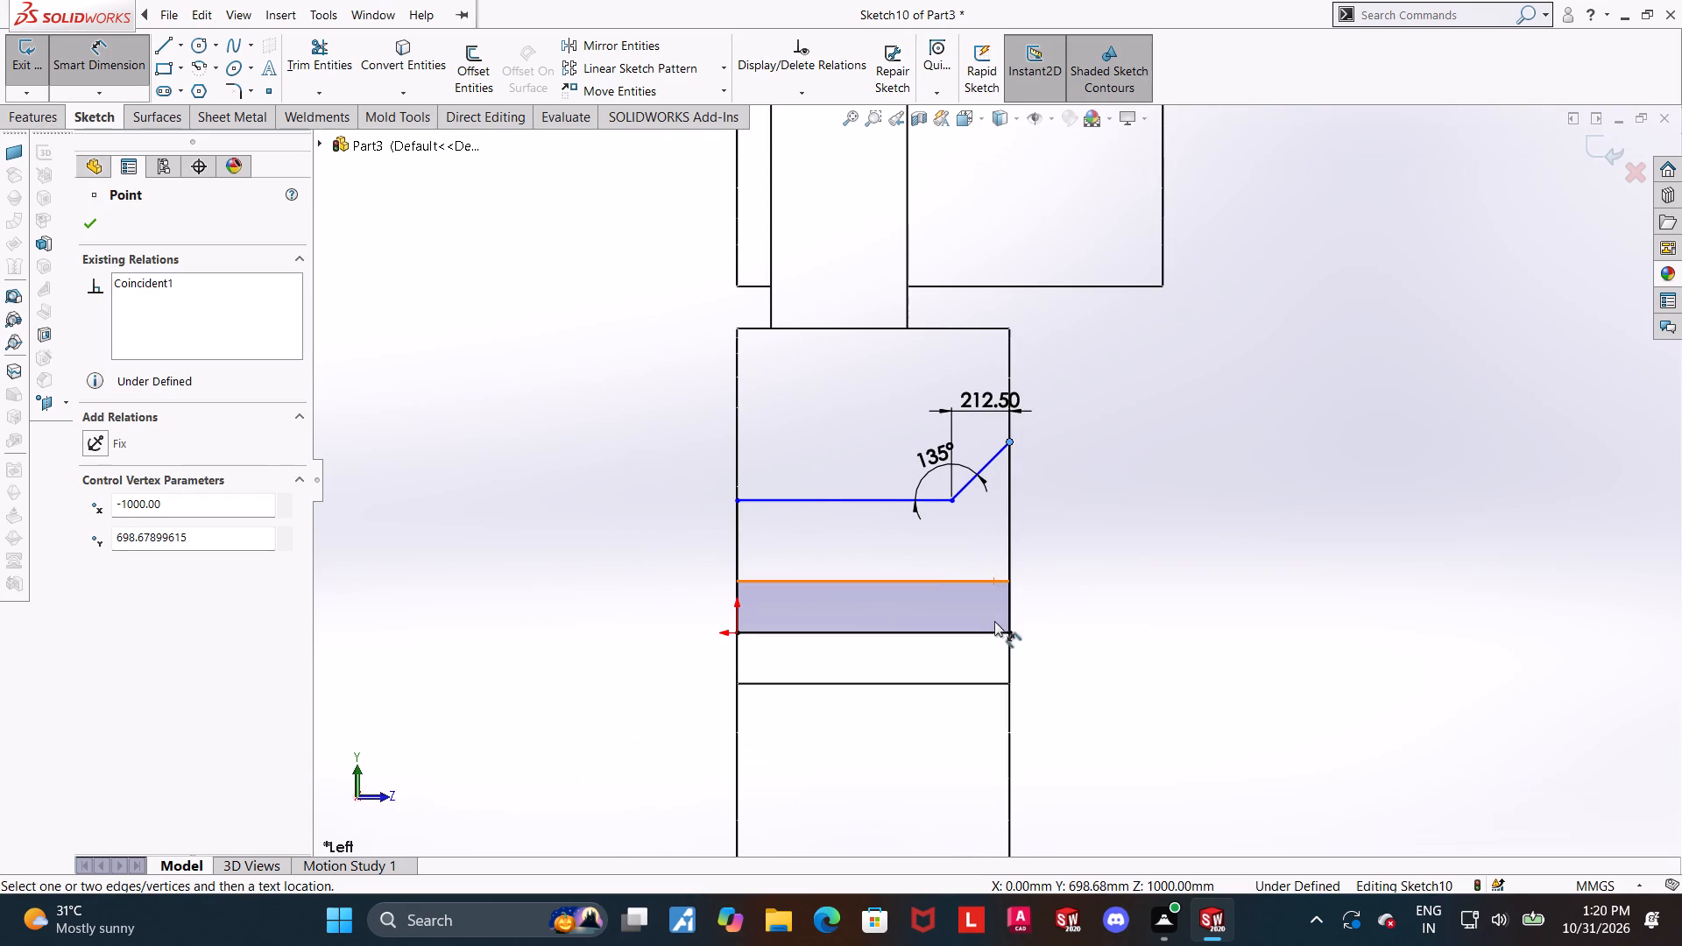
pyautogui.click(990, 634)
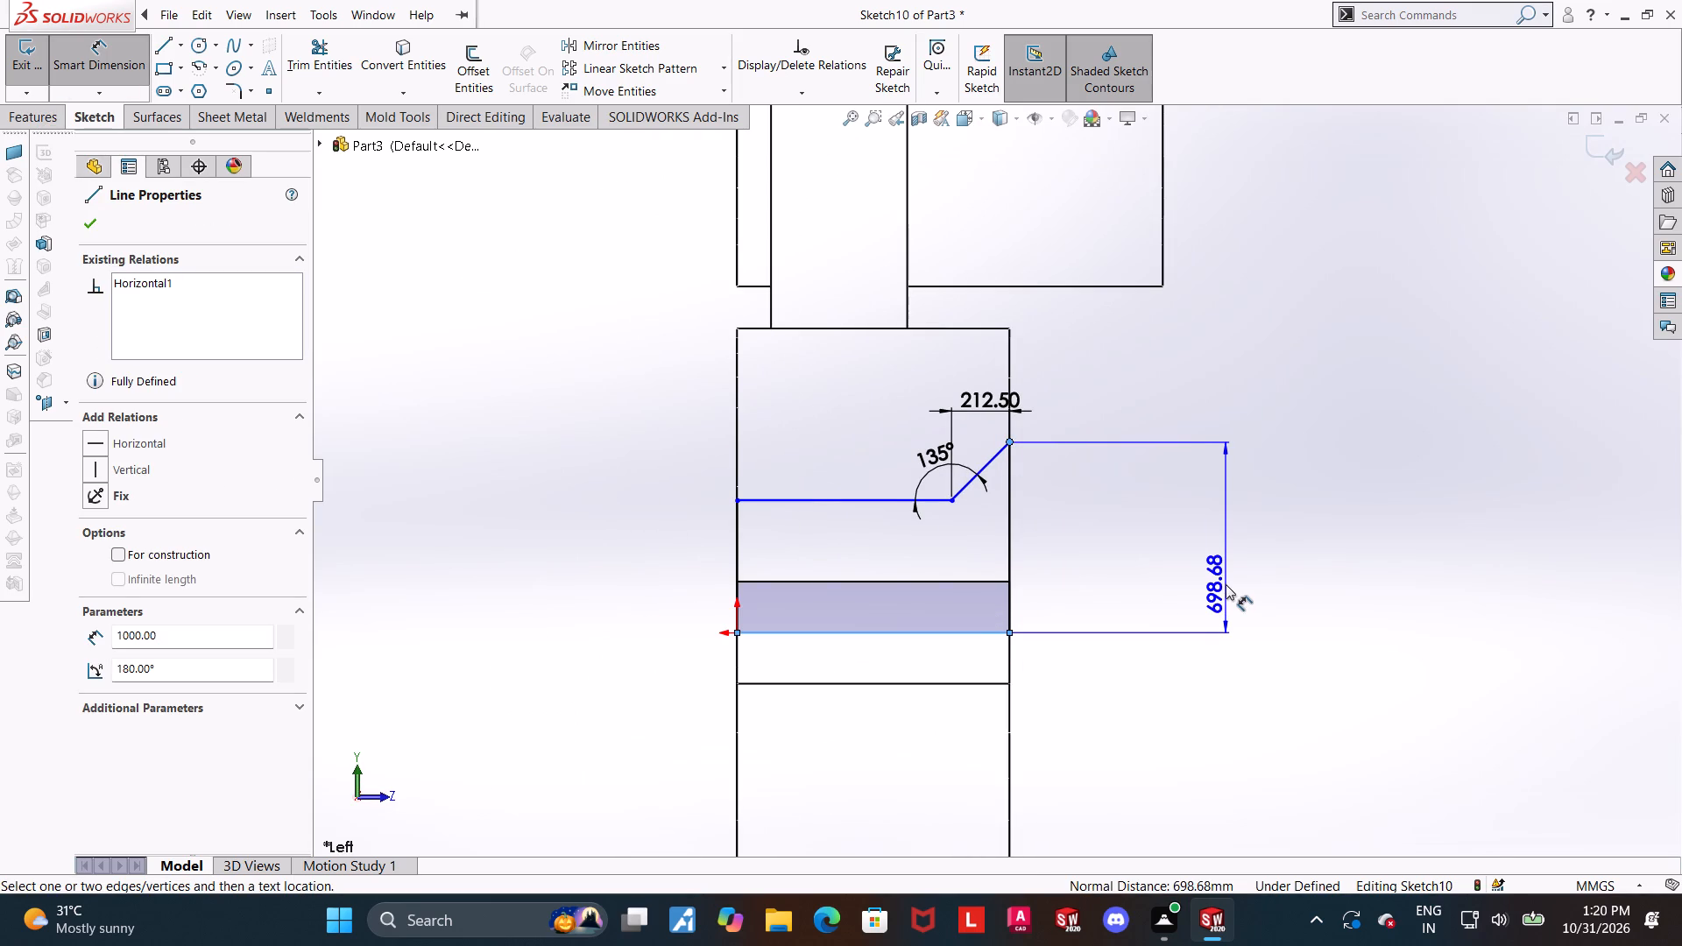
pyautogui.write('1625/2')
pyautogui.press('Return')
pyautogui.click(1264, 562)
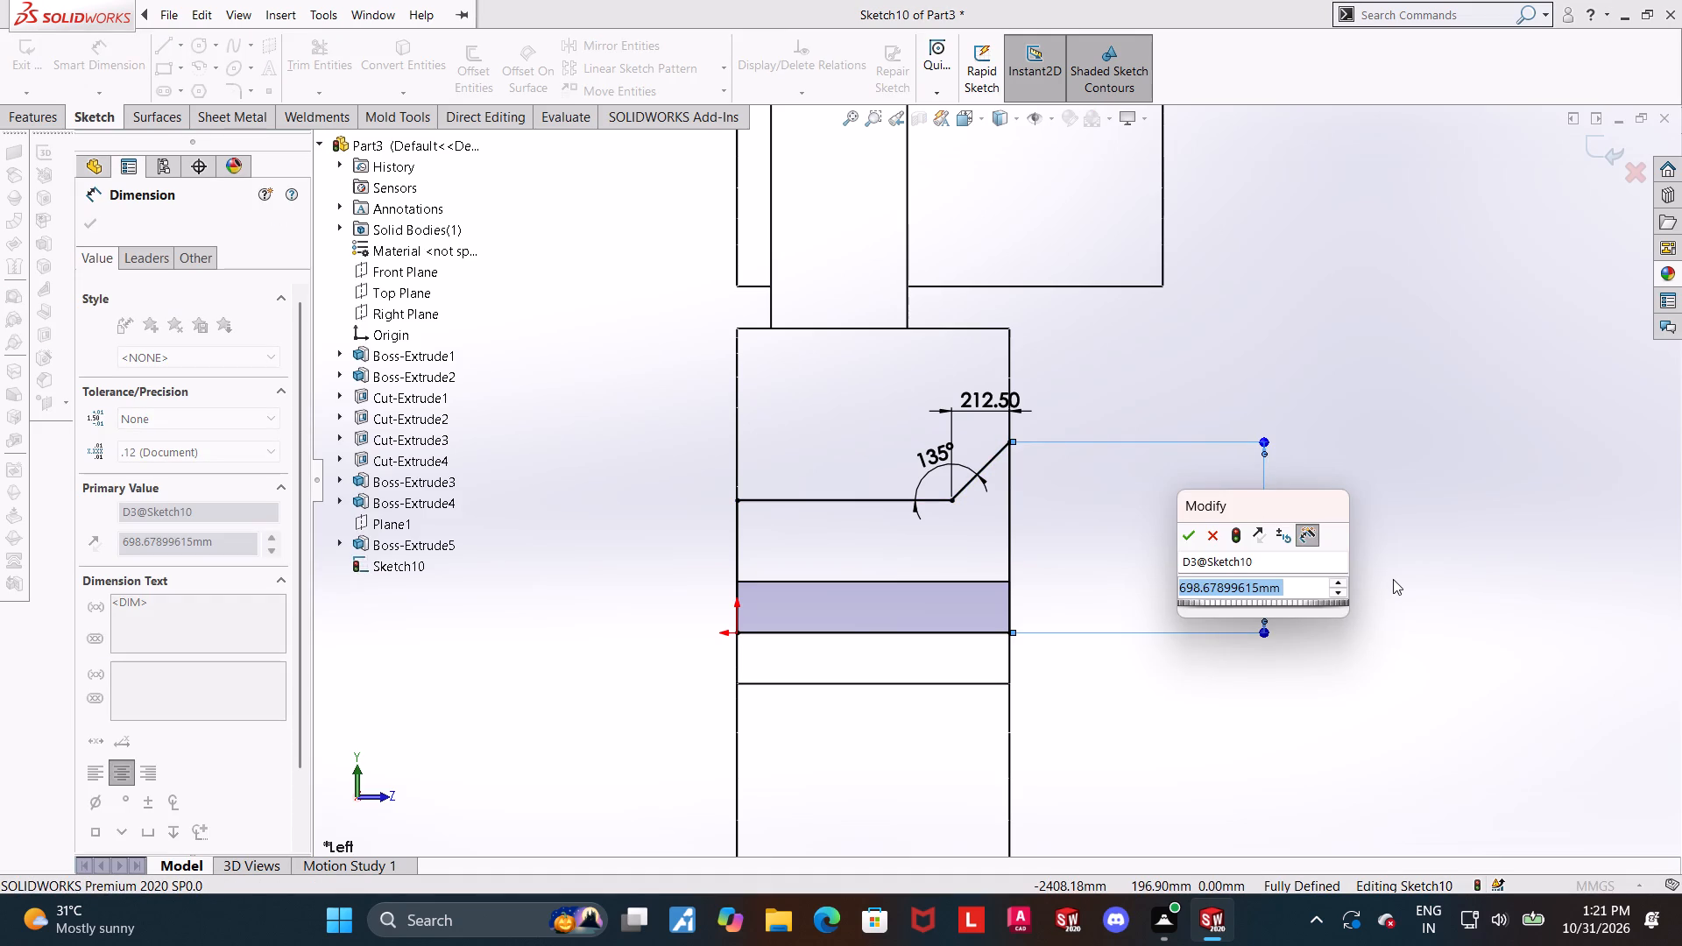
pyautogui.write('1625.')
pyautogui.press('BackSpace')
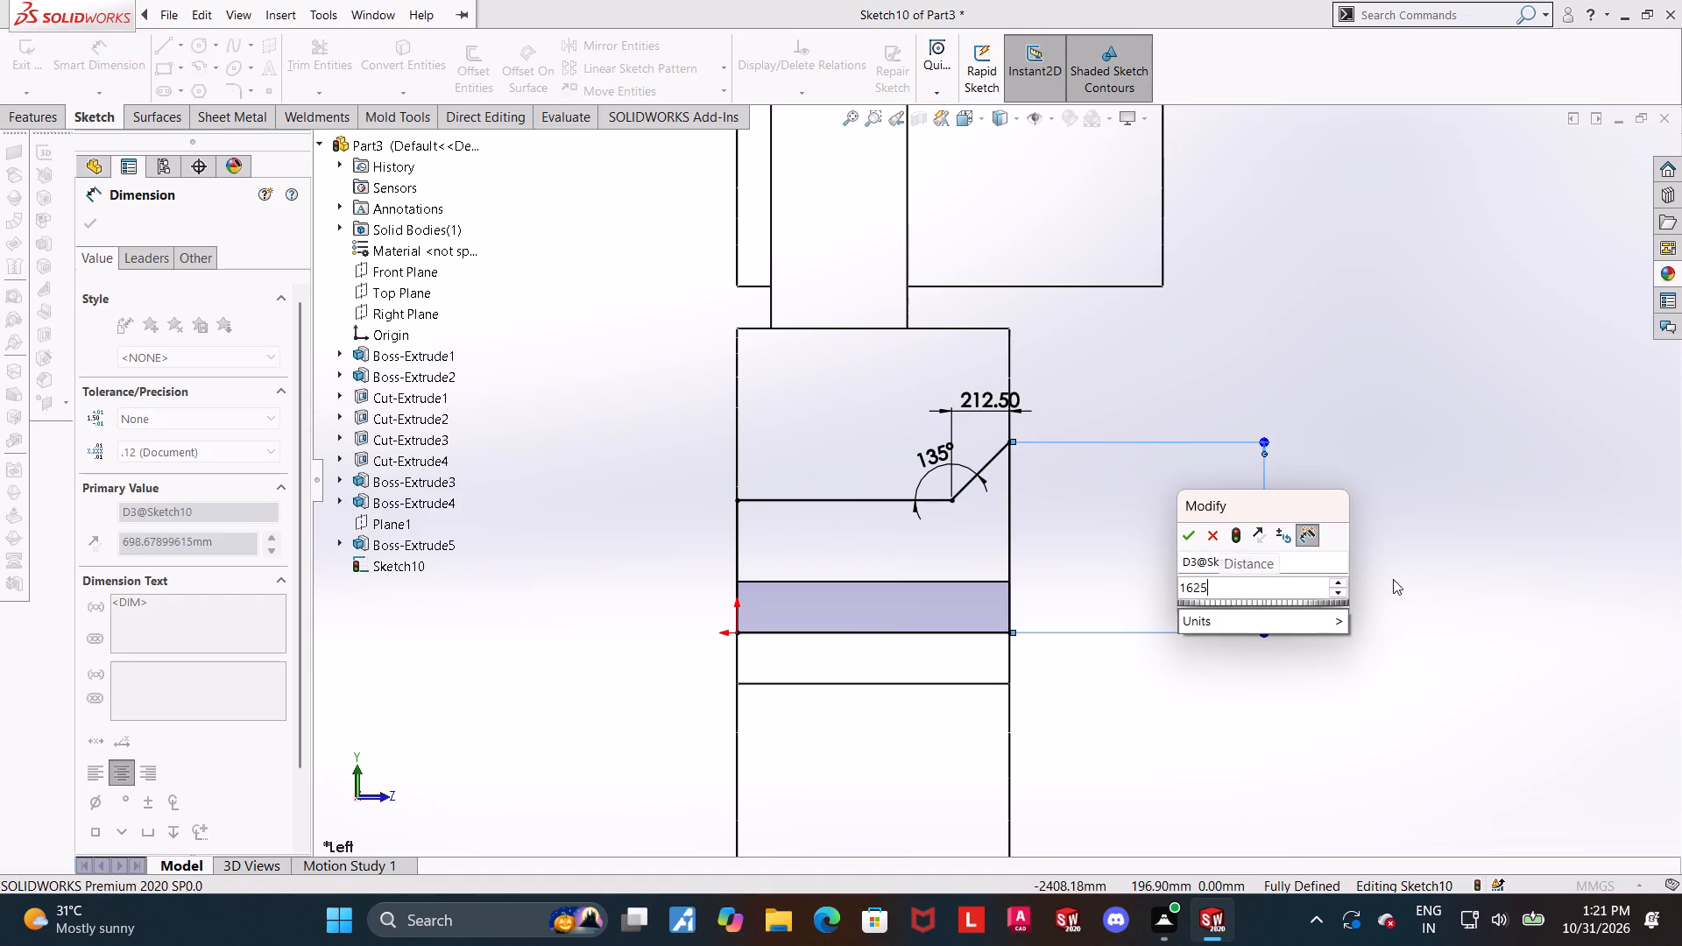
pyautogui.press('/')
pyautogui.press('Return')
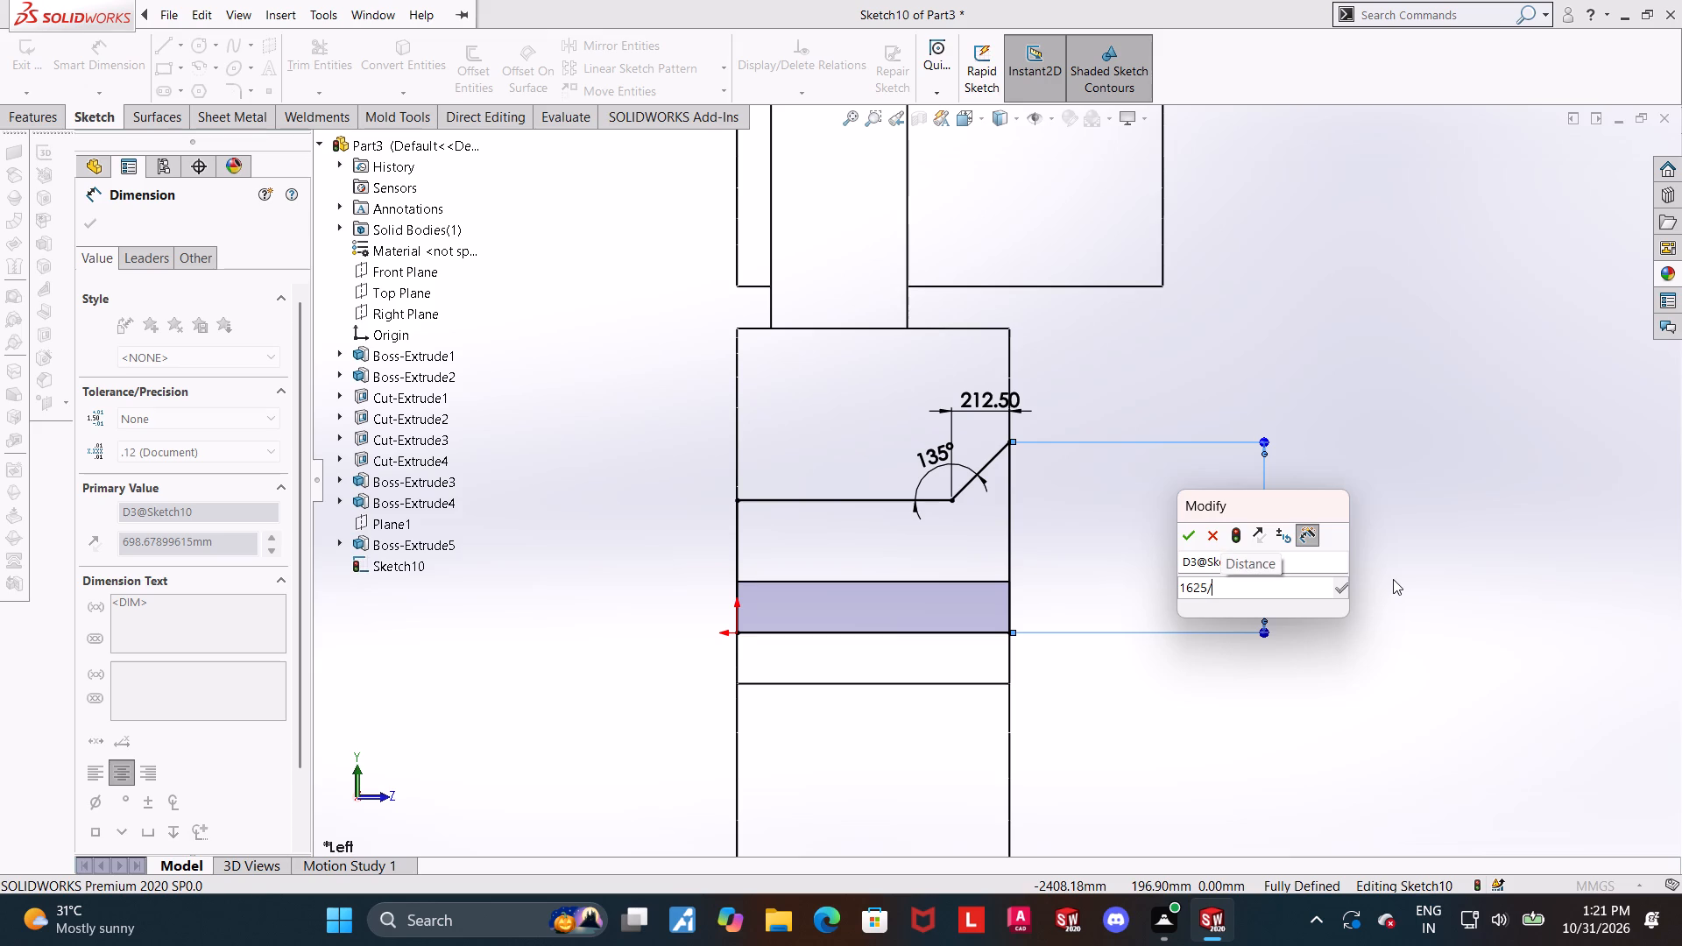
pyautogui.press('2')
pyautogui.press('Return')
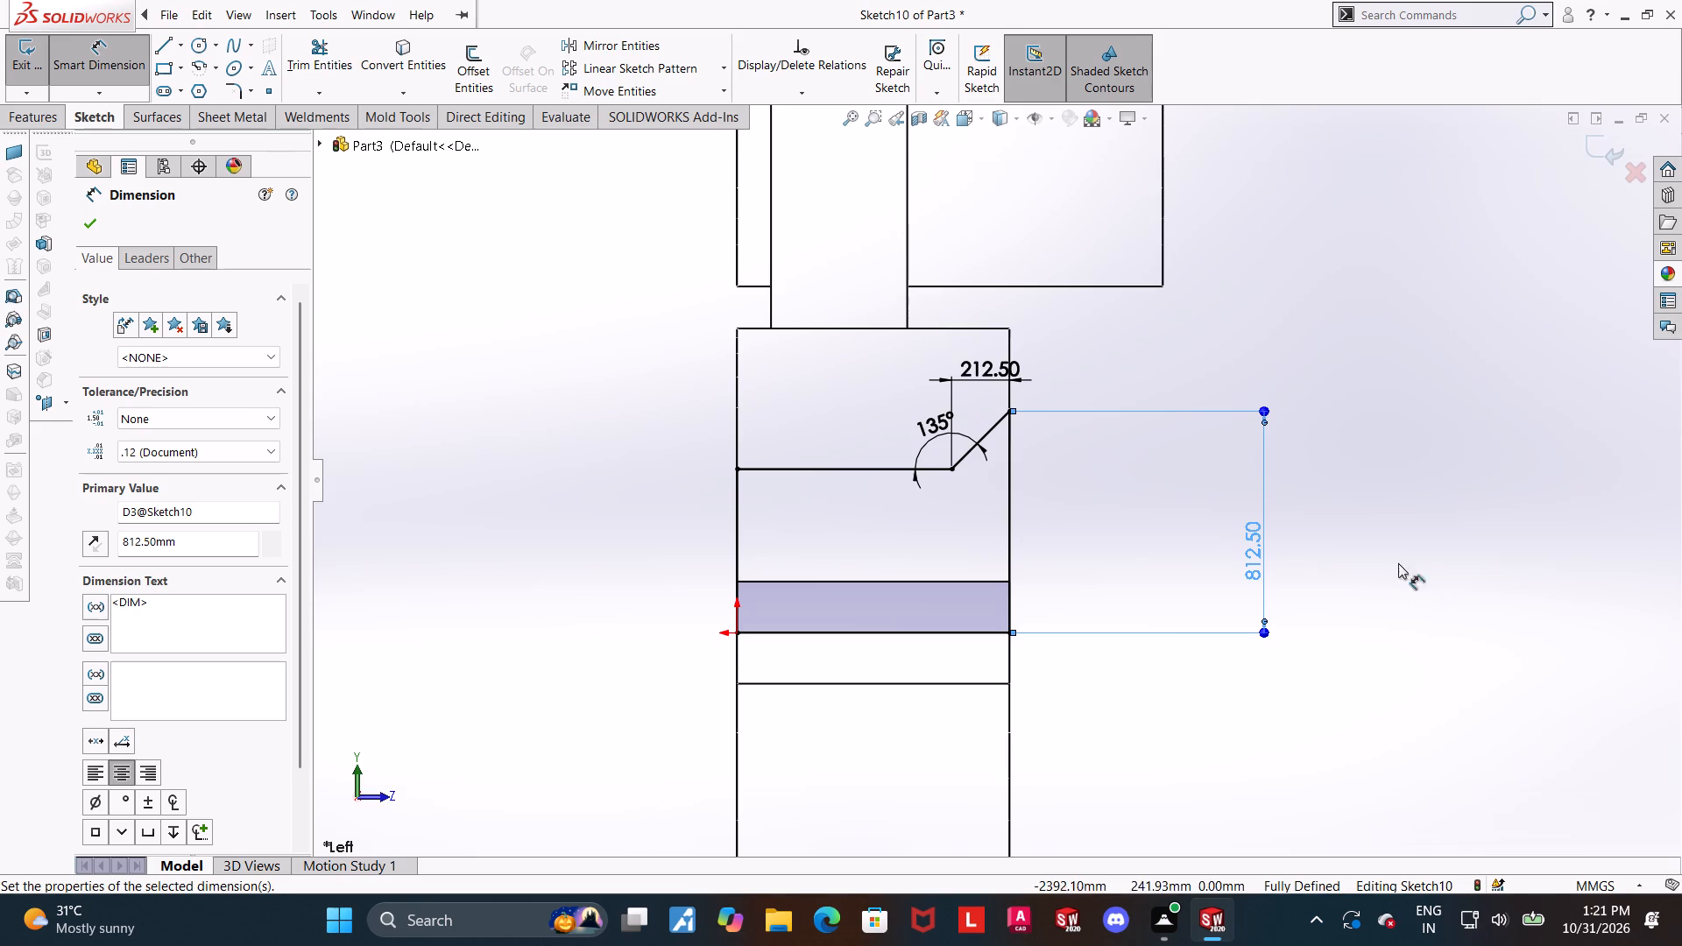
pyautogui.click(1608, 561)
pyautogui.click(1601, 154)
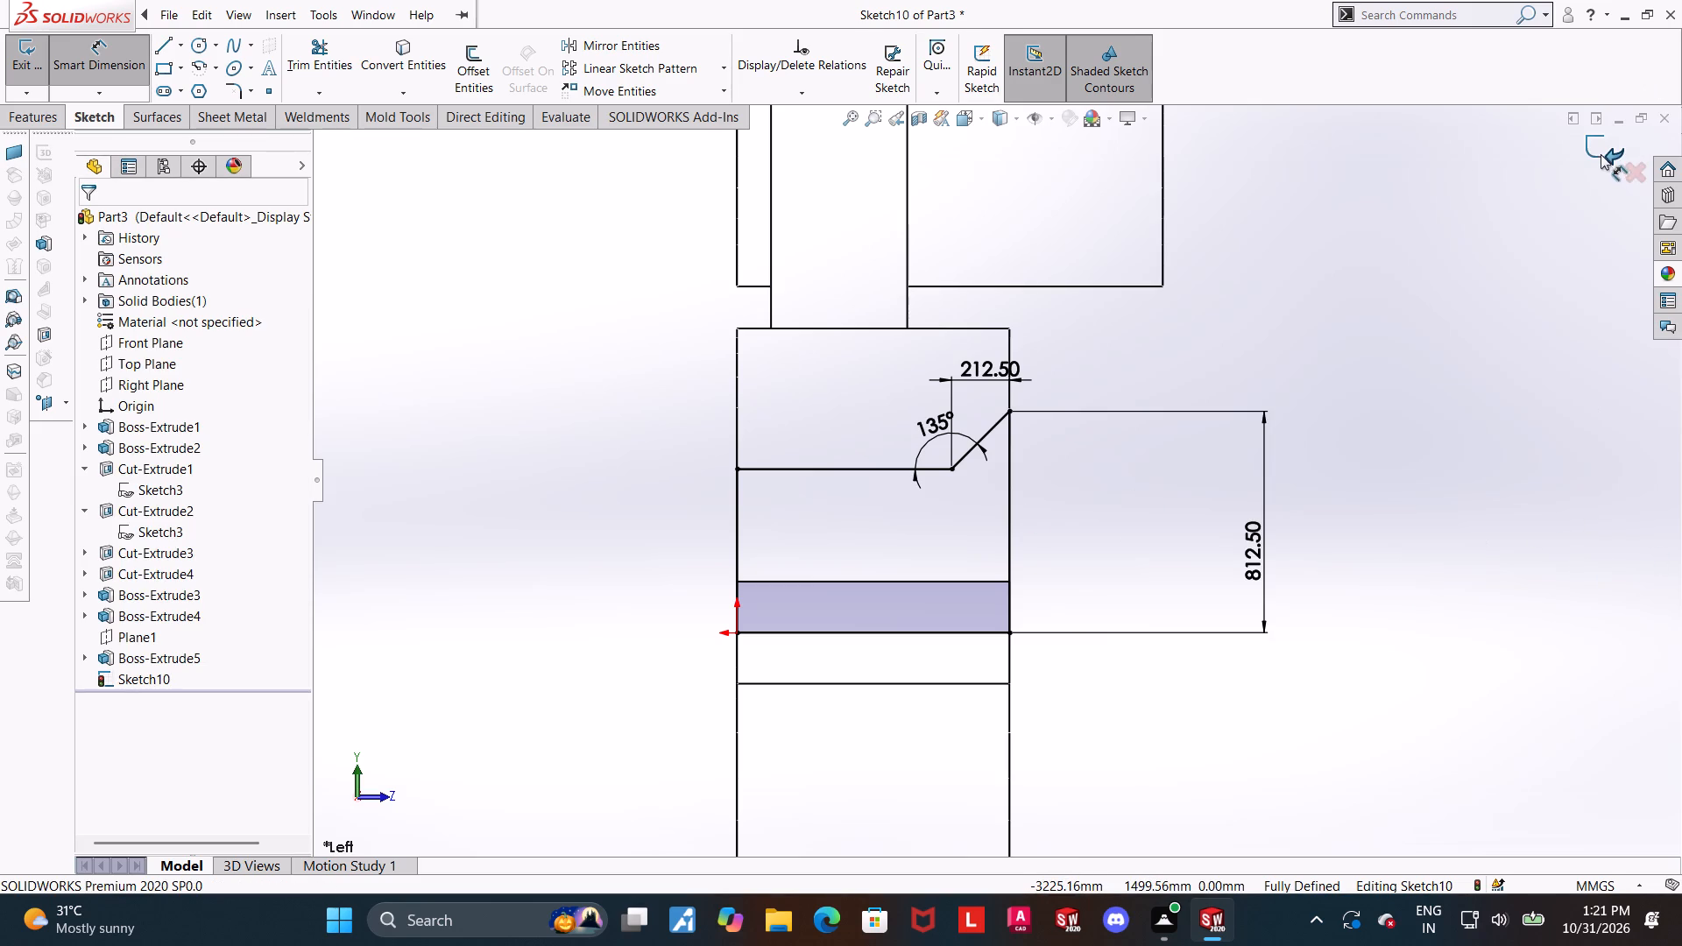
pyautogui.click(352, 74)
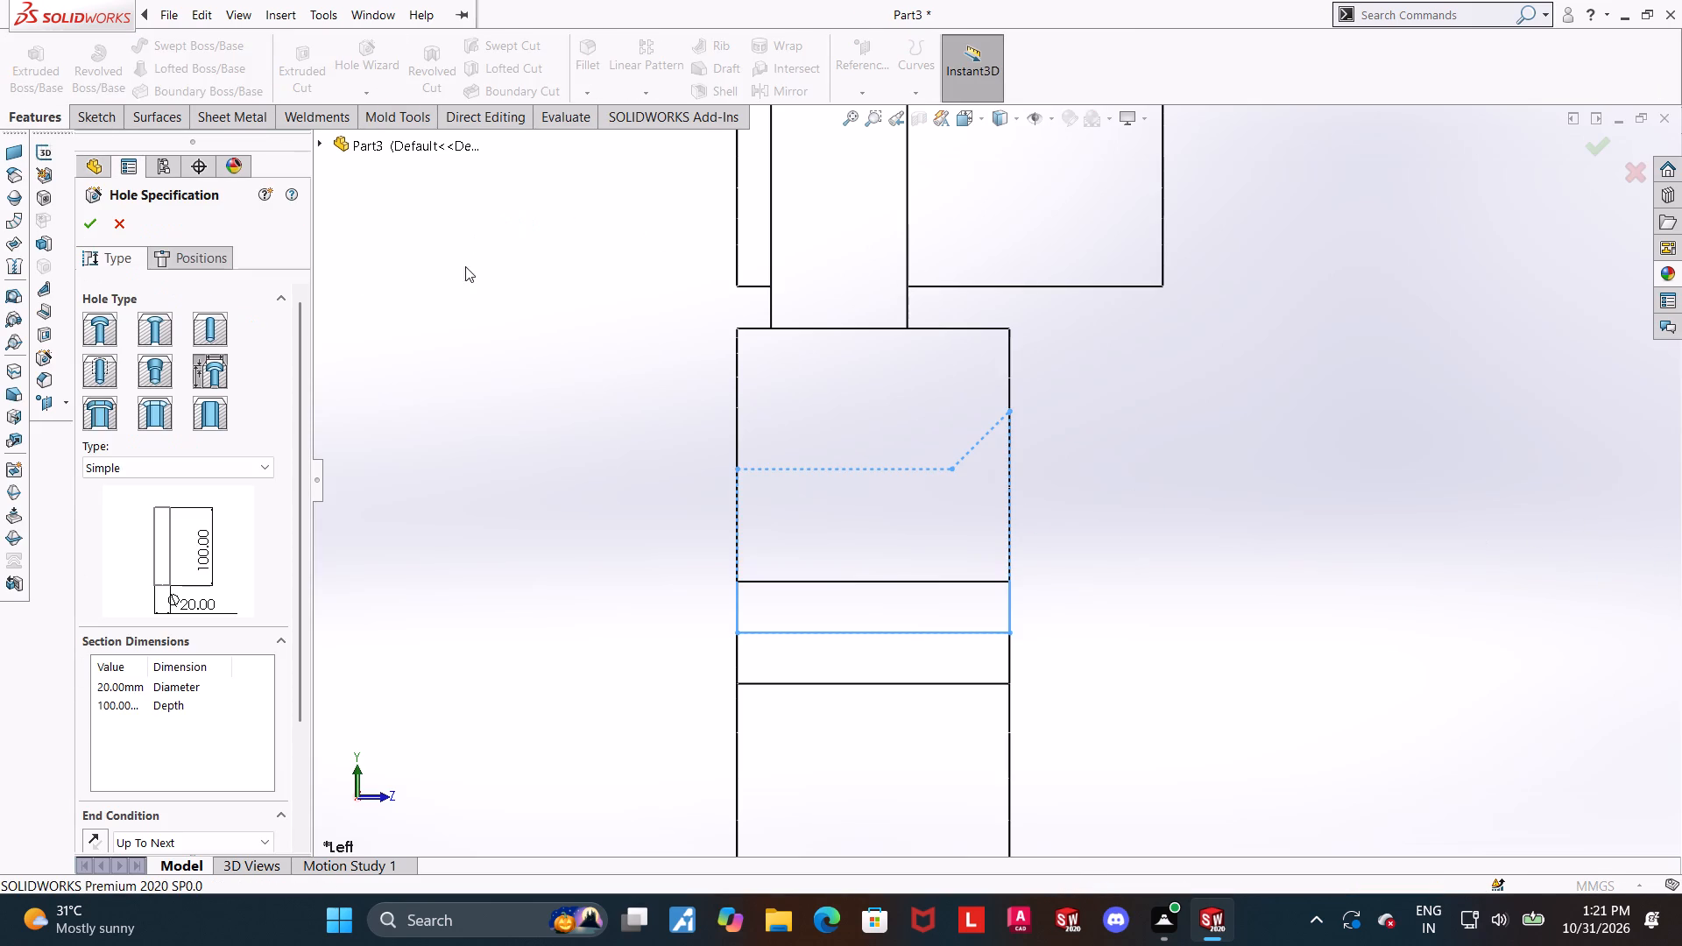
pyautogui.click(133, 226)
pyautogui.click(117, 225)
# Make a revolved cut from the profile about its bottom line through the origin to bevel the ring's inner edge.
pyautogui.moveTo(1410, 585); pyautogui.dragTo(1329, 558, button='middle')
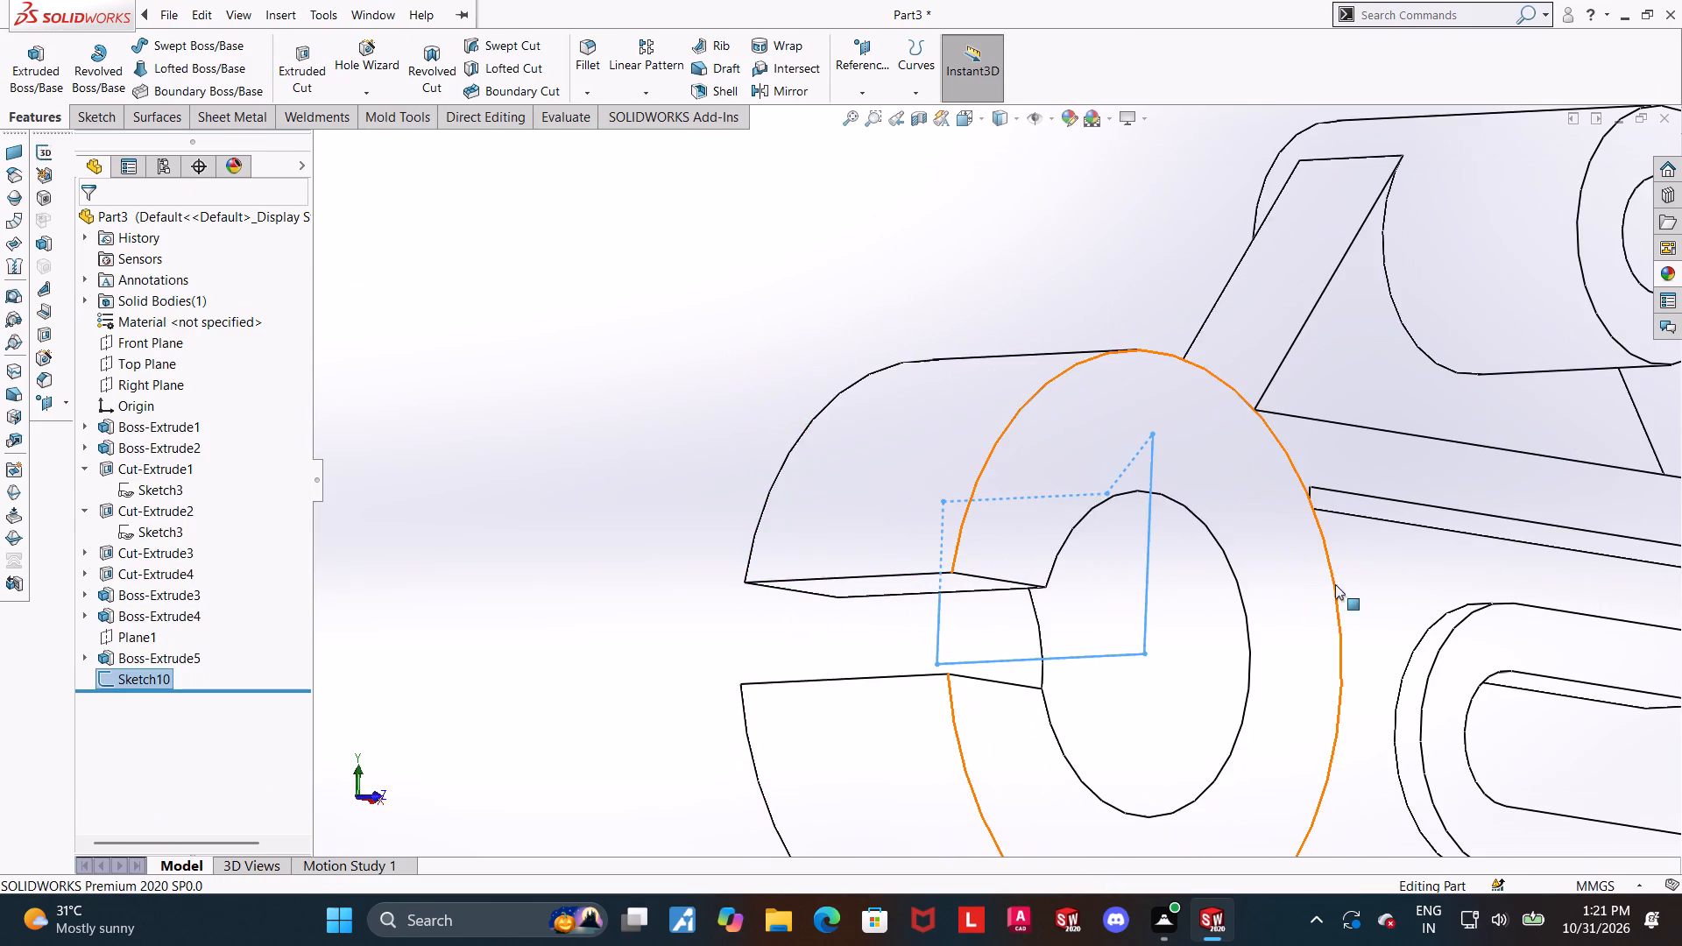
pyautogui.click(495, 283)
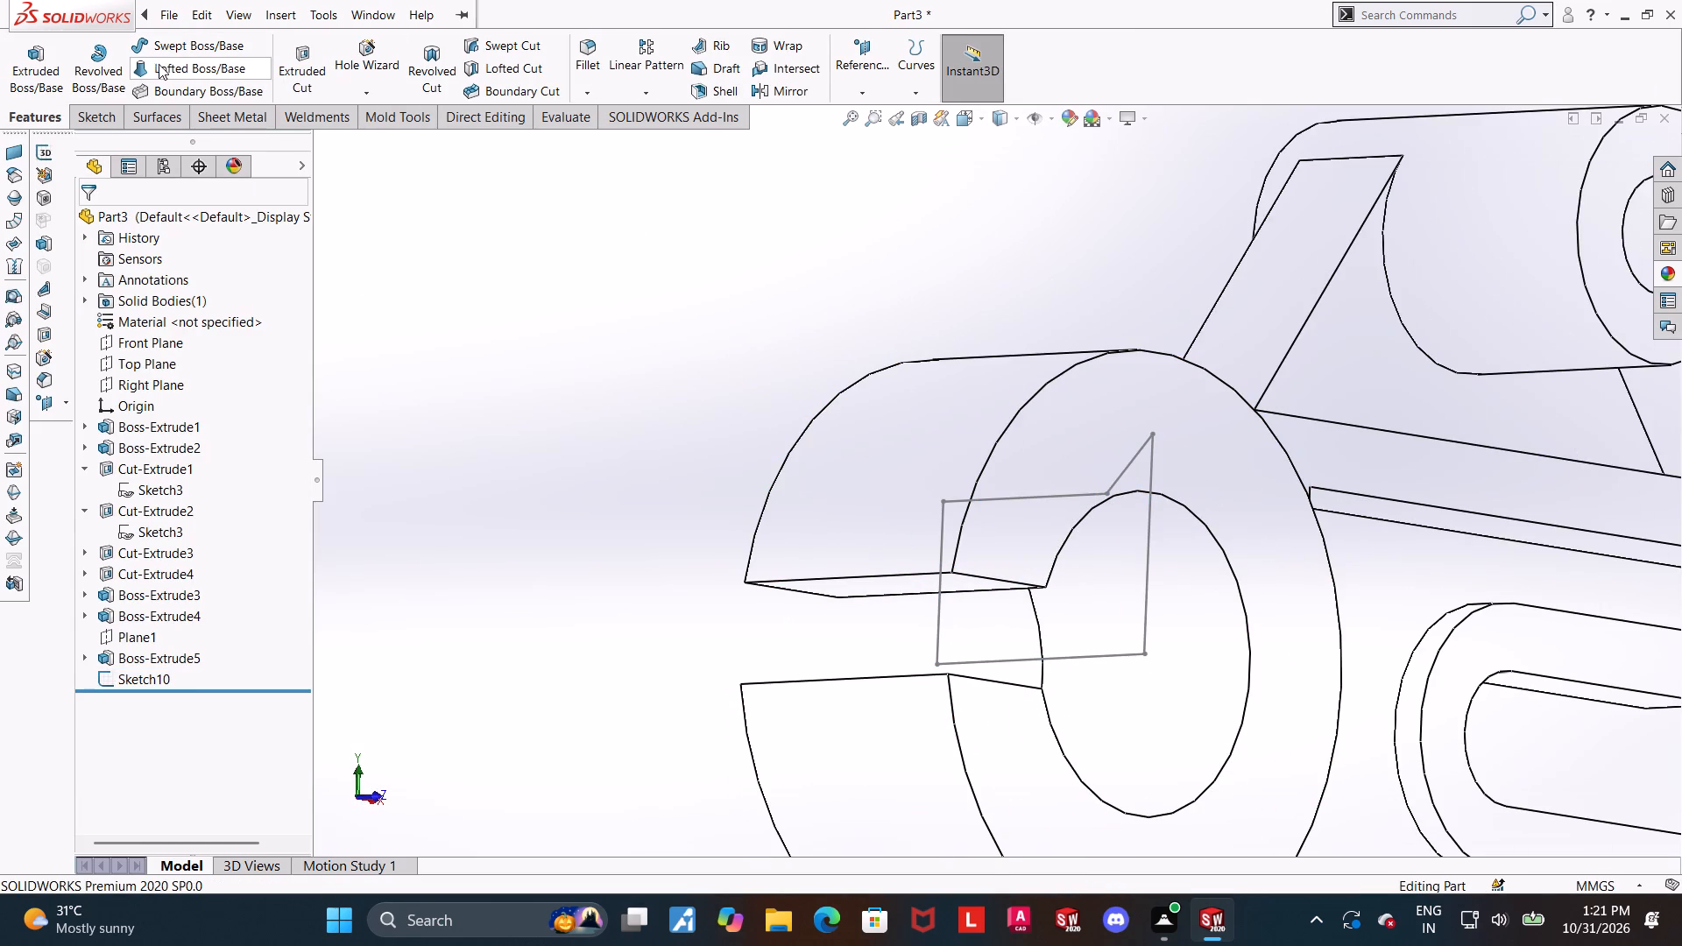
pyautogui.click(420, 65)
pyautogui.click(1021, 660)
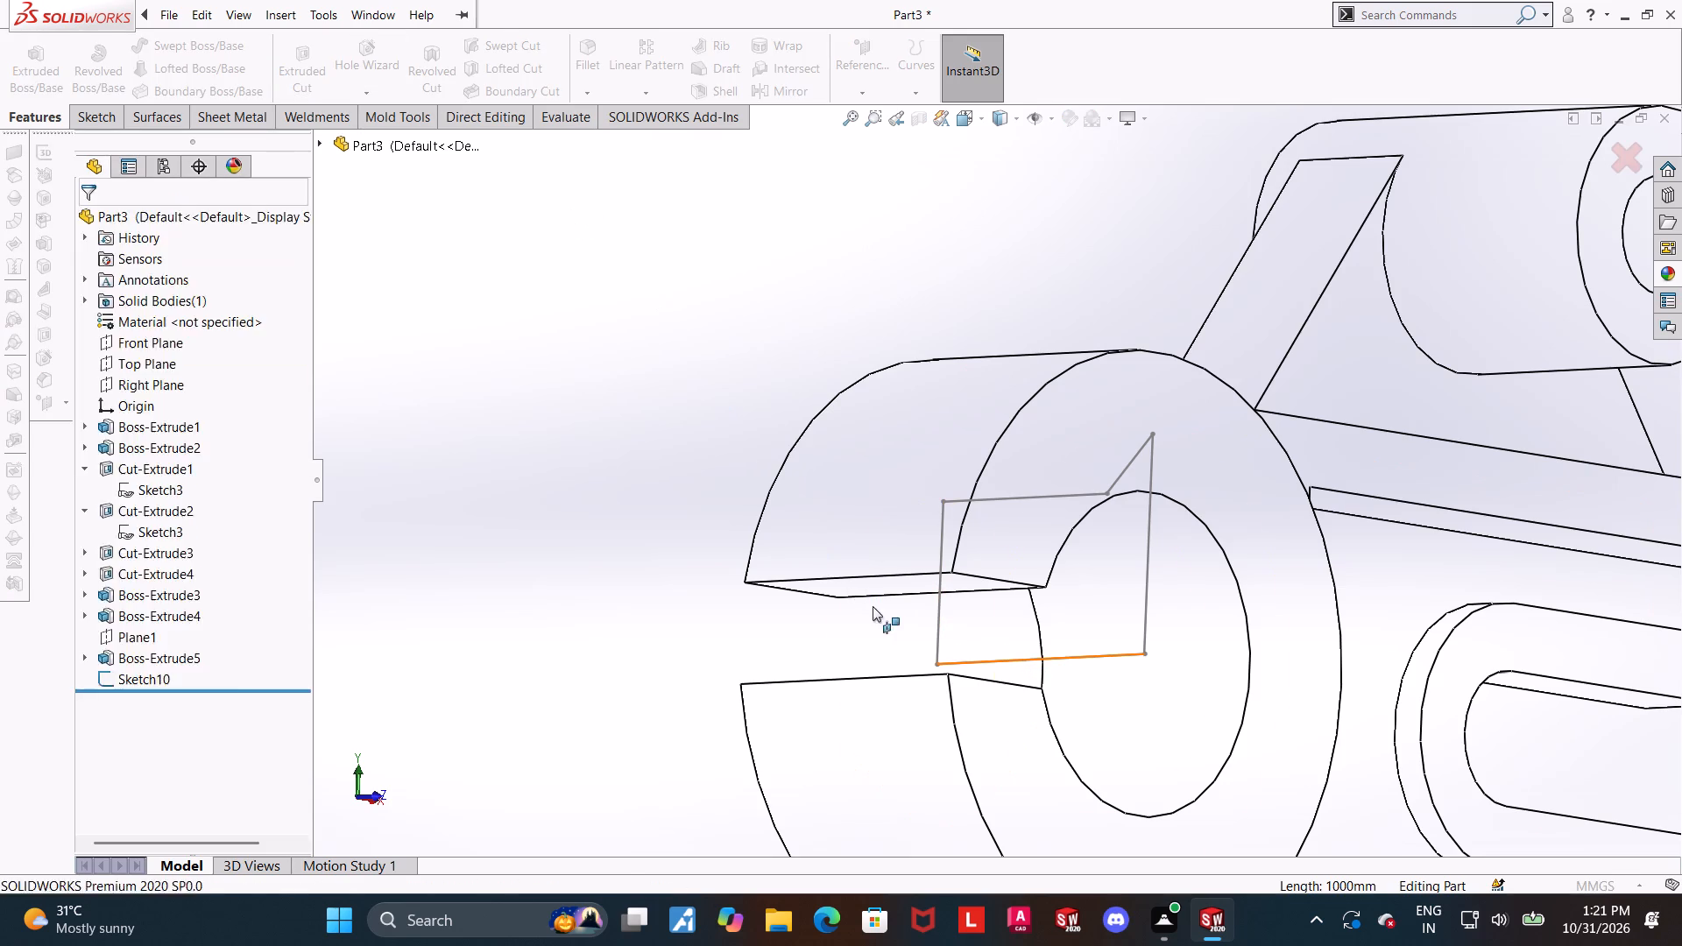
pyautogui.moveTo(803, 547); pyautogui.dragTo(787, 618, button='middle')
pyautogui.click(96, 218)
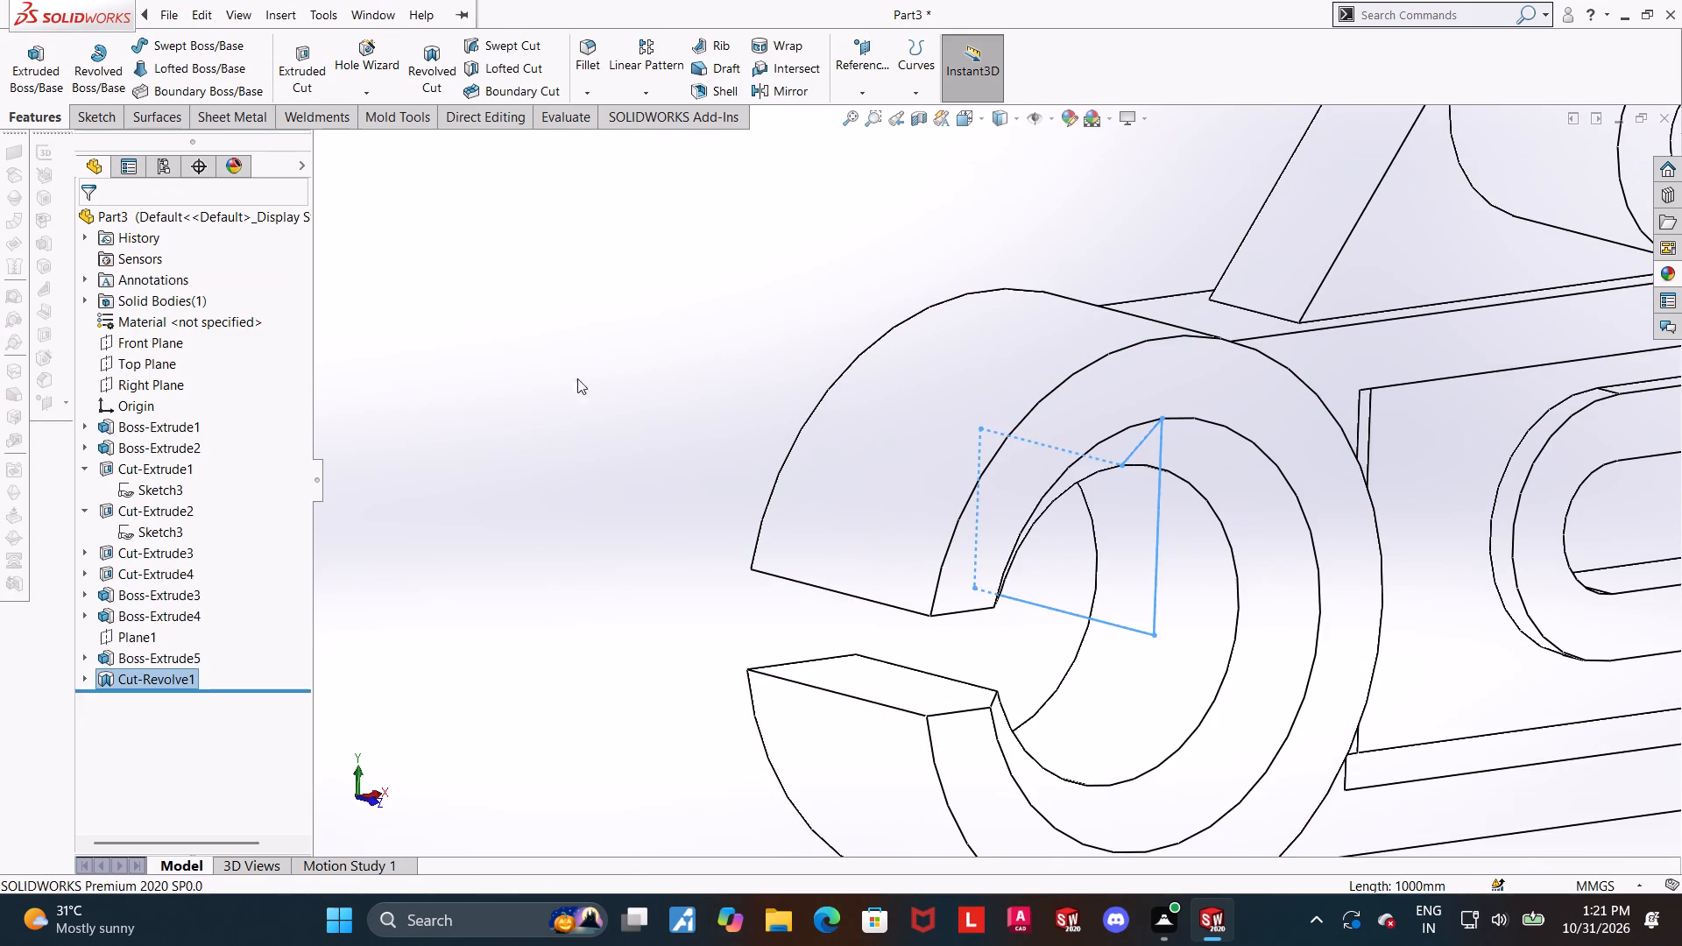
# Examine the bevelled ring and the rest of the part in isometric view, shaded with edges.
pyautogui.click(653, 395)
pyautogui.hotkey('ctrl', '7')
pyautogui.click(671, 403)
pyautogui.scroll(-2, 1144, 532)
pyautogui.click(1000, 124)
pyautogui.click(994, 145)
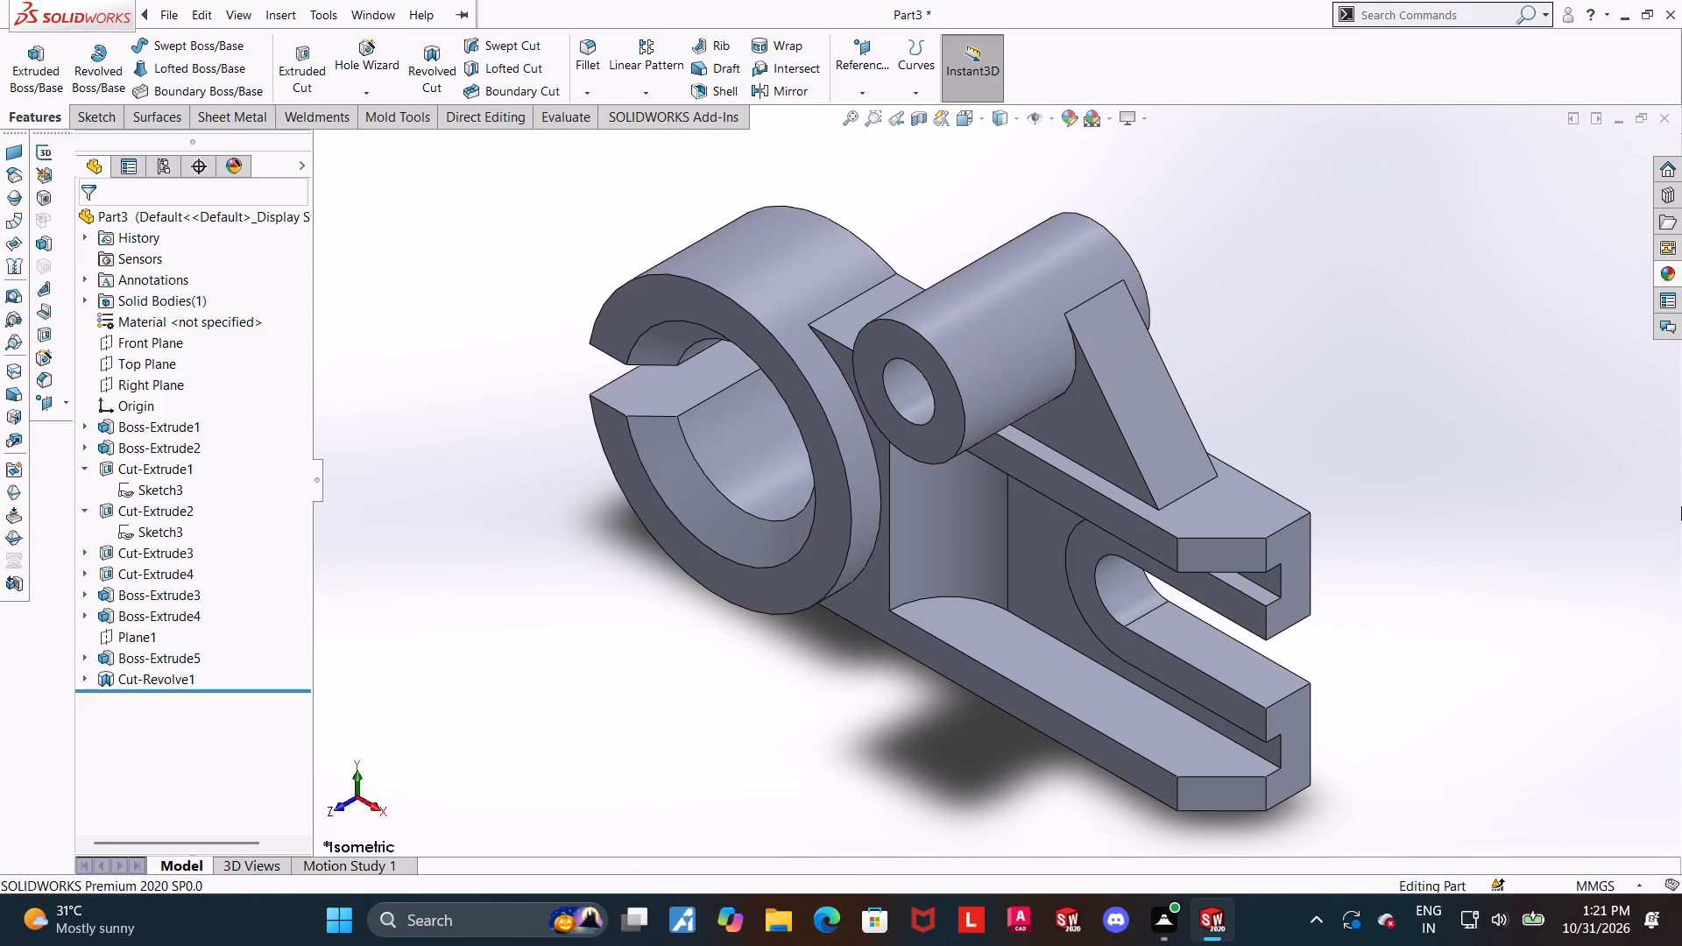
pyautogui.scroll(2, 1118, 455)
pyautogui.scroll(-2, 891, 364)
pyautogui.click(1459, 479)
pyautogui.scroll(-1, 648, 473)
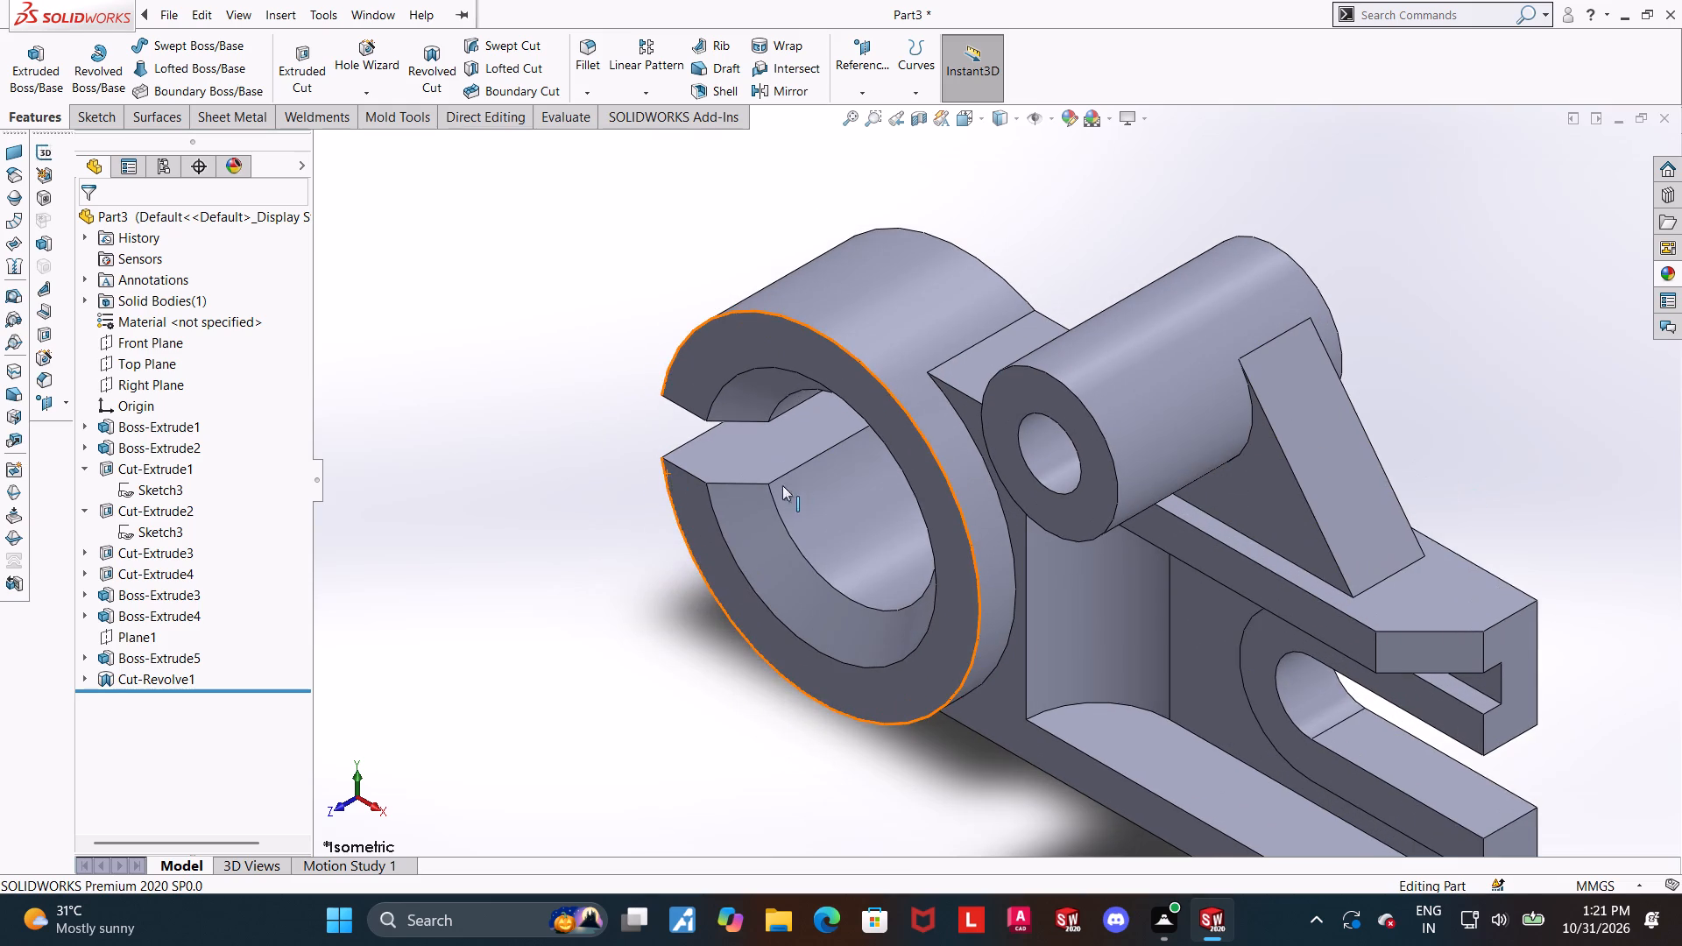
pyautogui.scroll(1, 897, 554)
pyautogui.click(1481, 511)
pyautogui.scroll(2, 1480, 540)
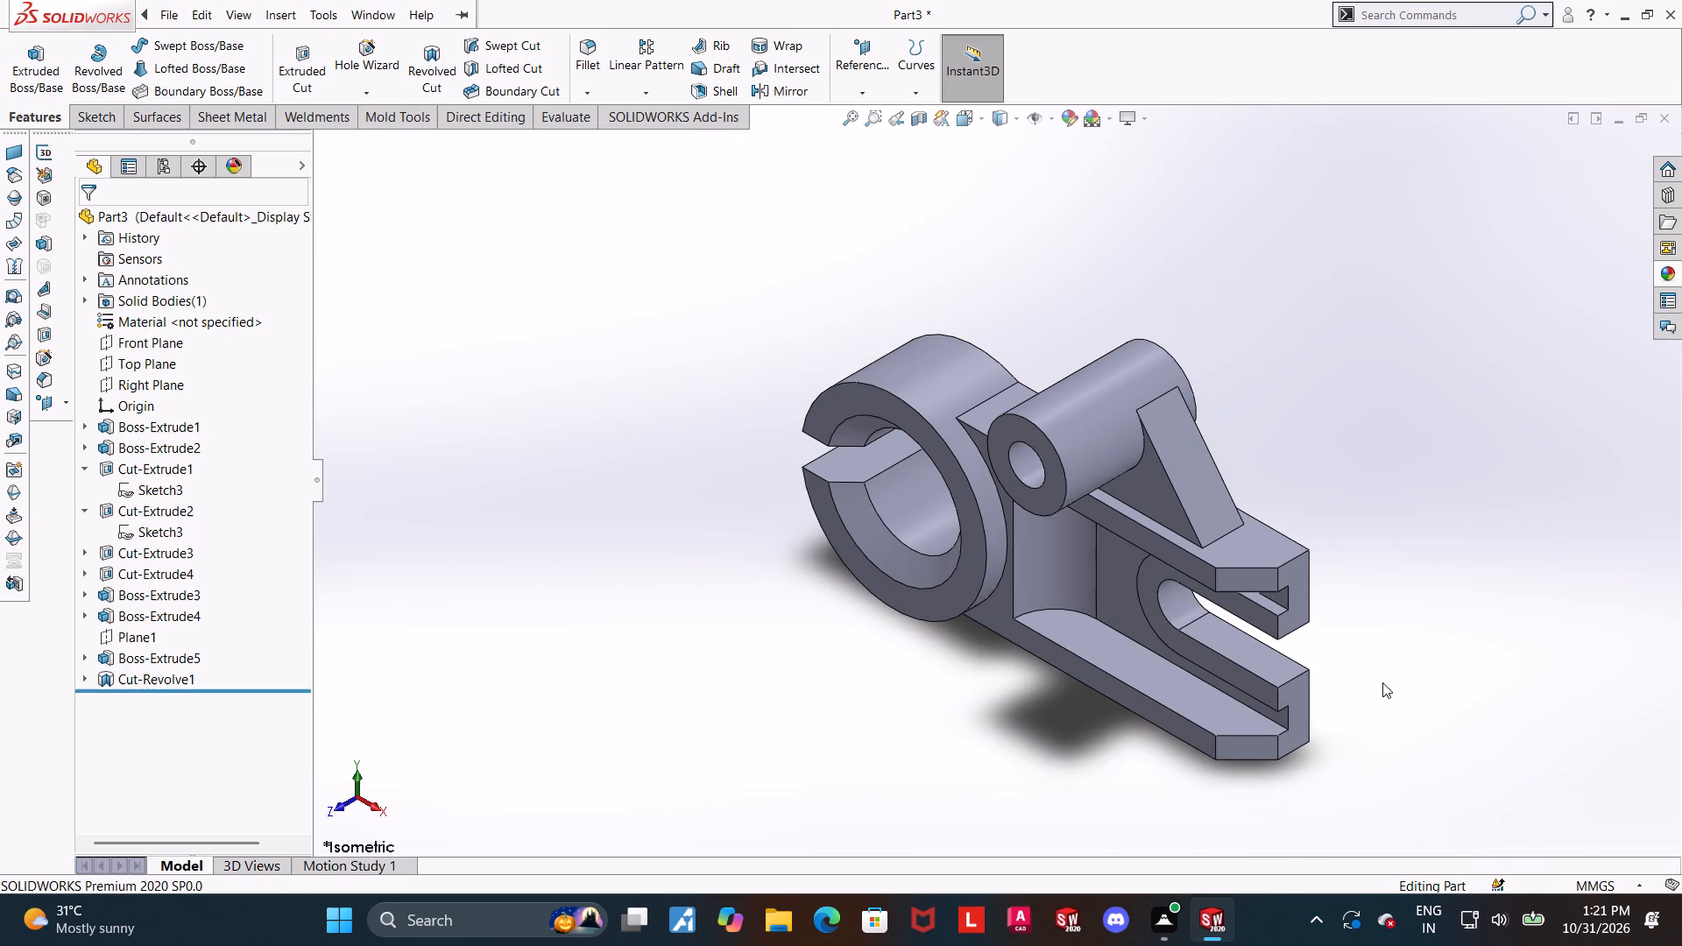
pyautogui.scroll(-1, 1382, 683)
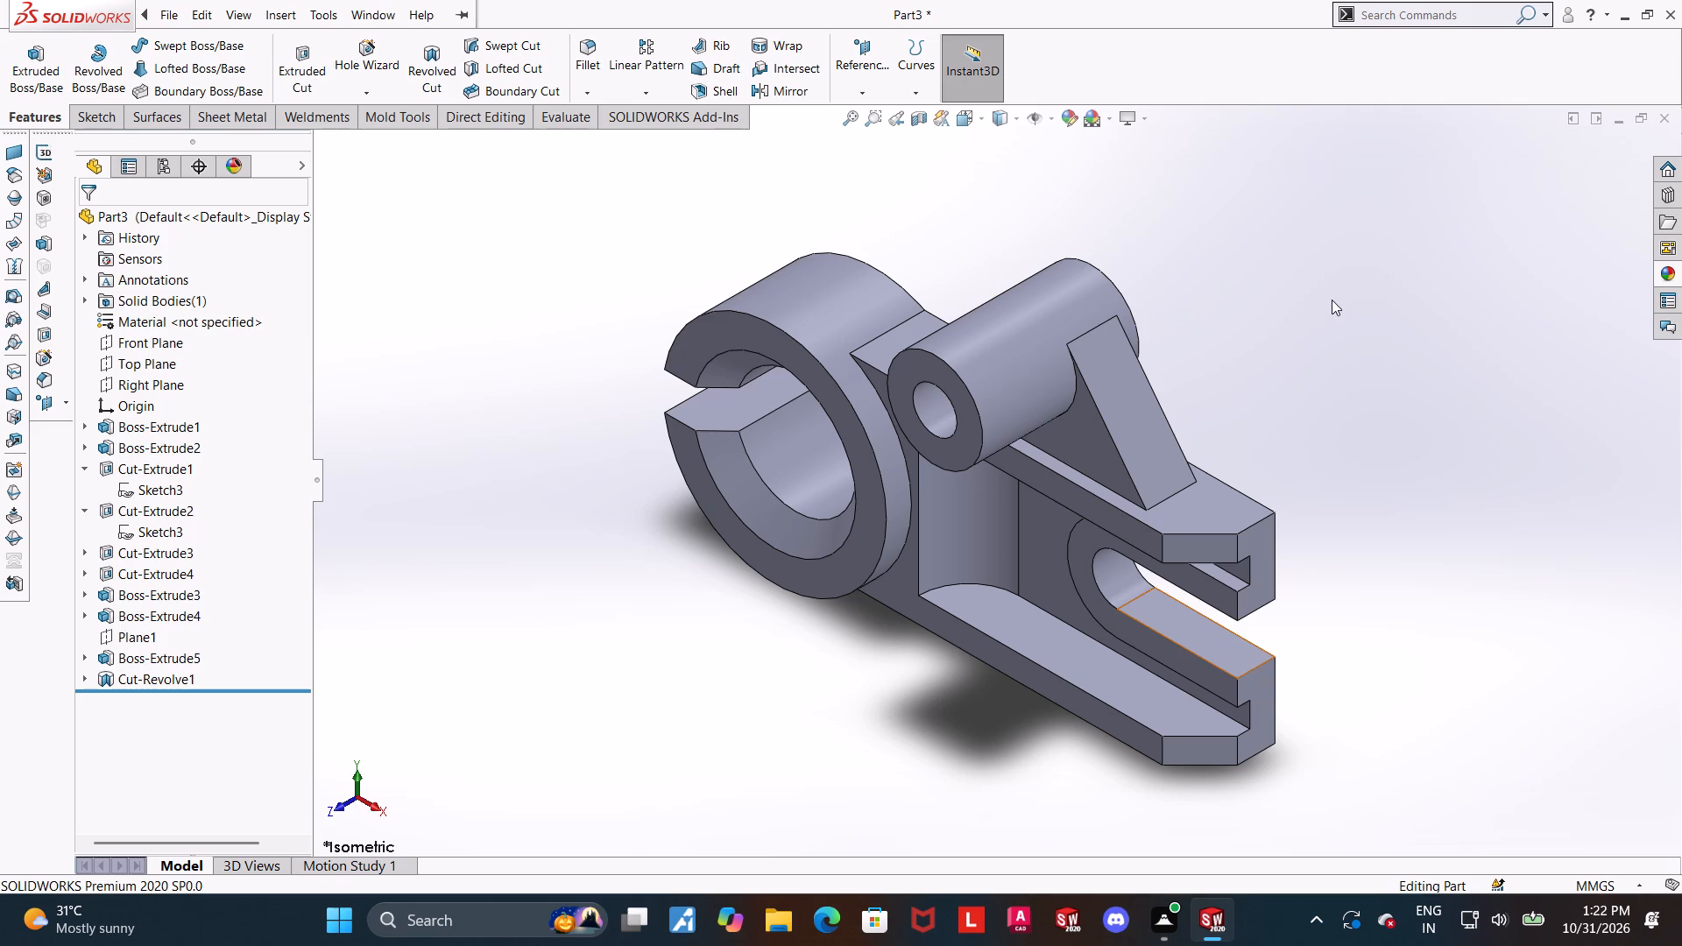
pyautogui.scroll(1, 944, 398)
pyautogui.scroll(-4, 917, 348)
pyautogui.scroll(4, 846, 480)
# Examine the part from several sides, including the Right view with hidden lines visible.
pyautogui.moveTo(839, 453); pyautogui.dragTo(882, 369, button='middle')
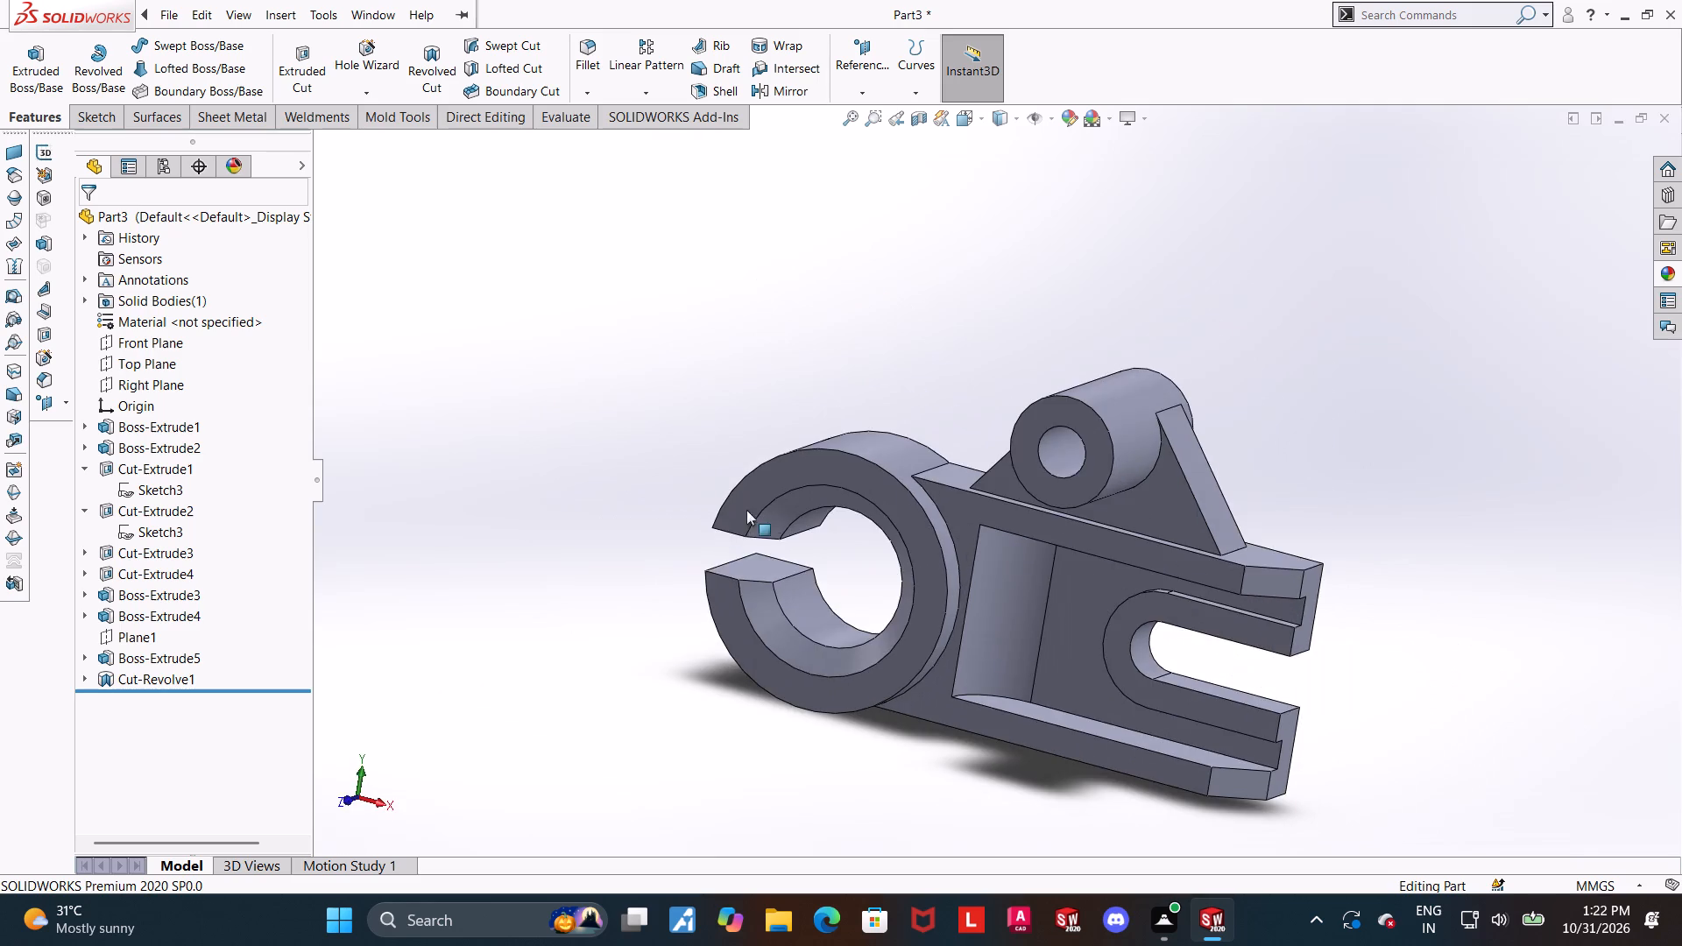
pyautogui.moveTo(773, 509); pyautogui.dragTo(1012, 609, button='middle')
pyautogui.scroll(1, 1200, 625)
pyautogui.click(969, 116)
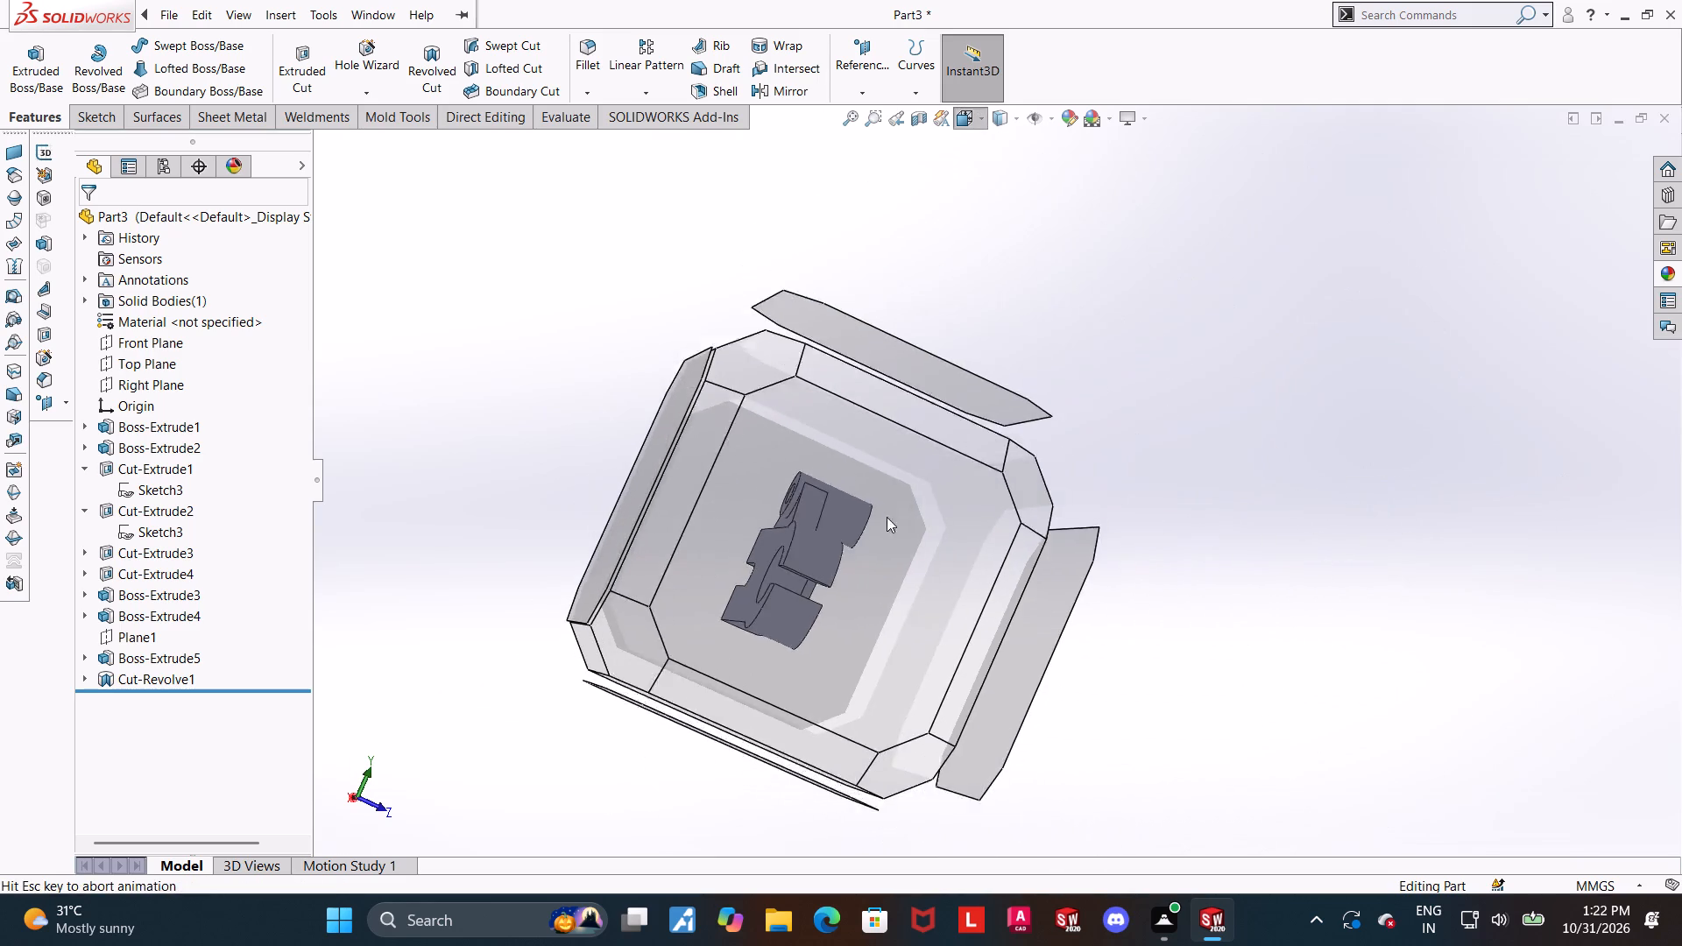
pyautogui.click(873, 532)
pyautogui.moveTo(1255, 487); pyautogui.dragTo(901, 470, button='middle')
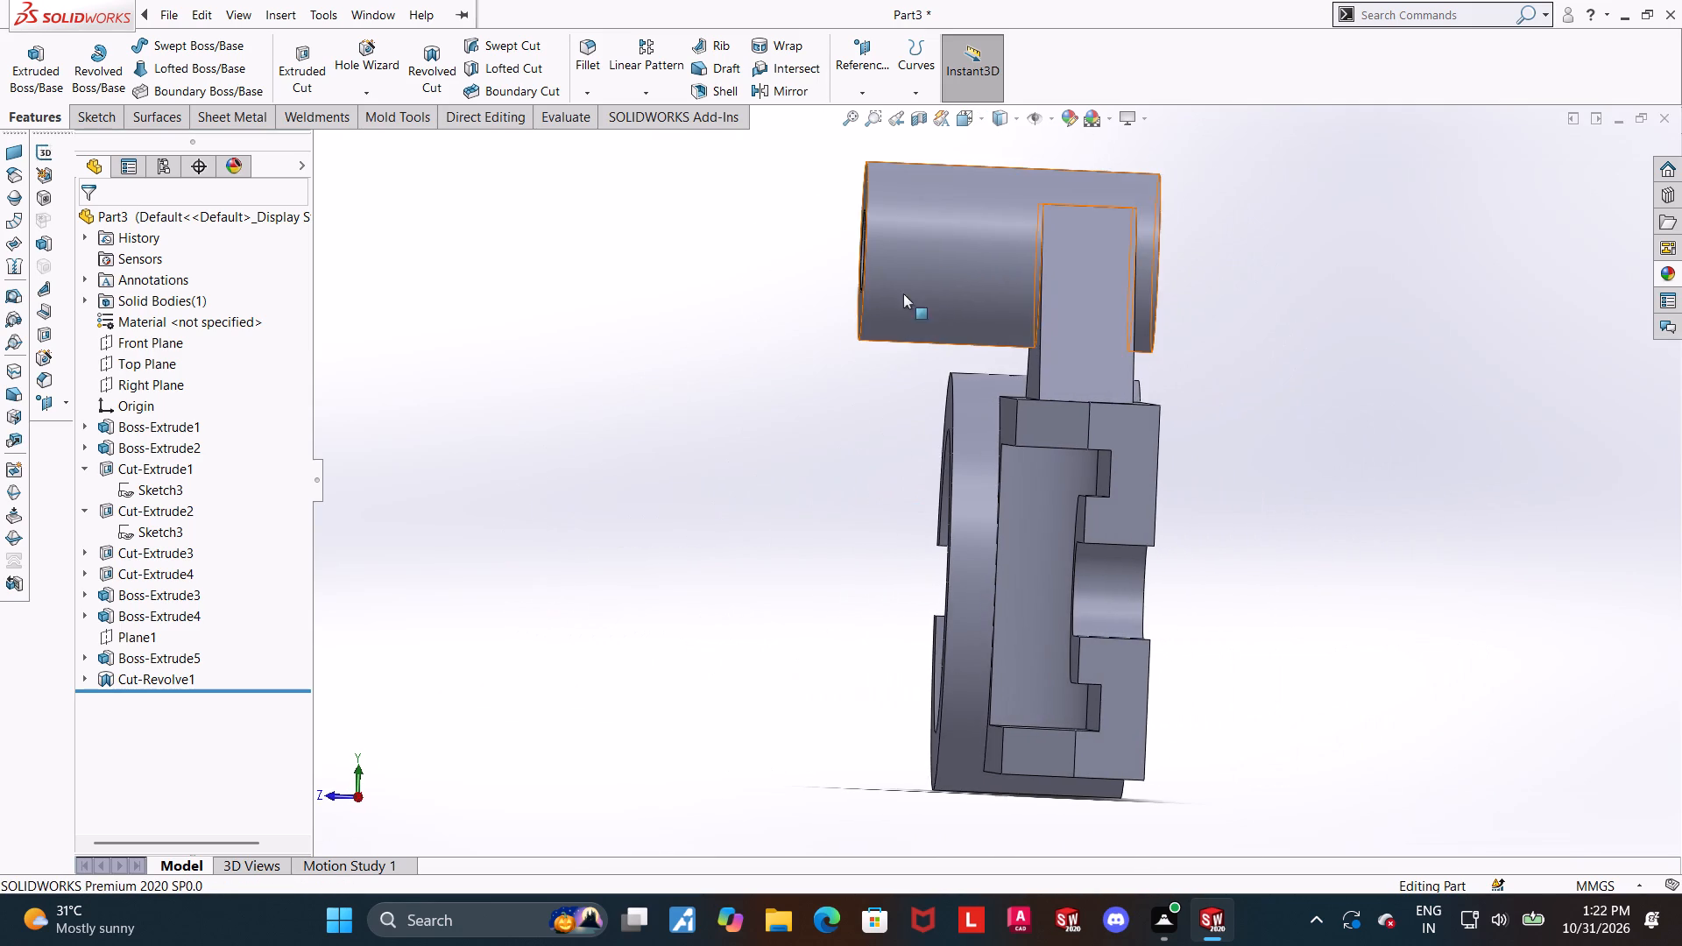
pyautogui.click(957, 120)
pyautogui.click(930, 475)
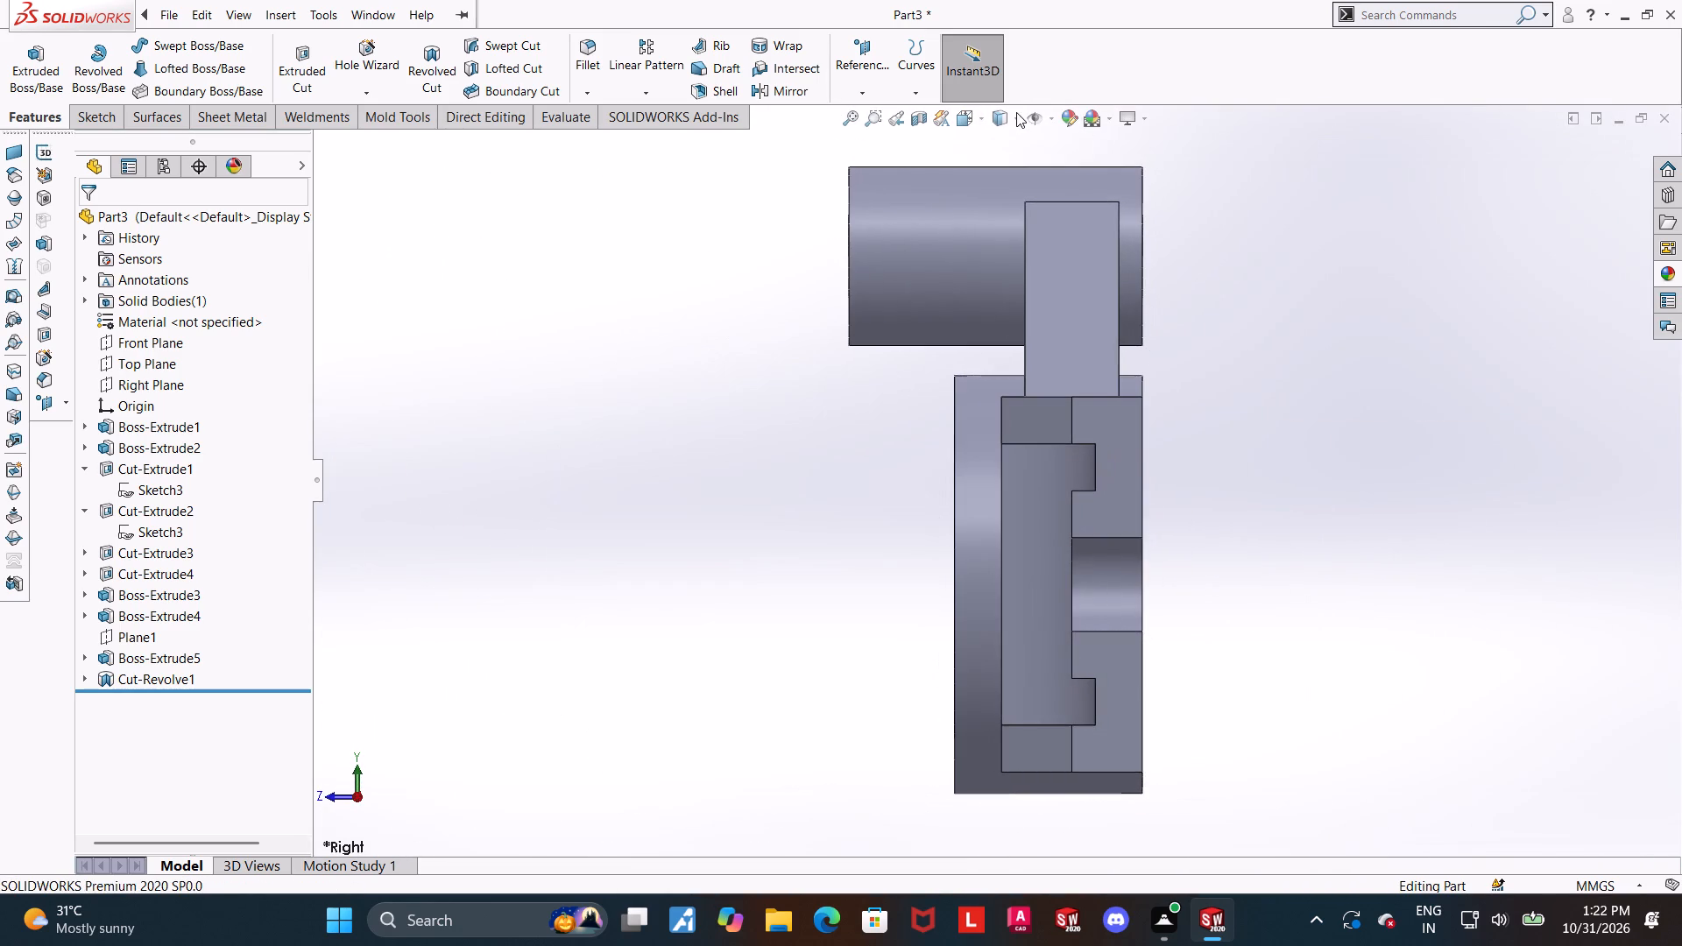
pyautogui.click(1014, 112)
pyautogui.click(1007, 207)
pyautogui.click(1287, 468)
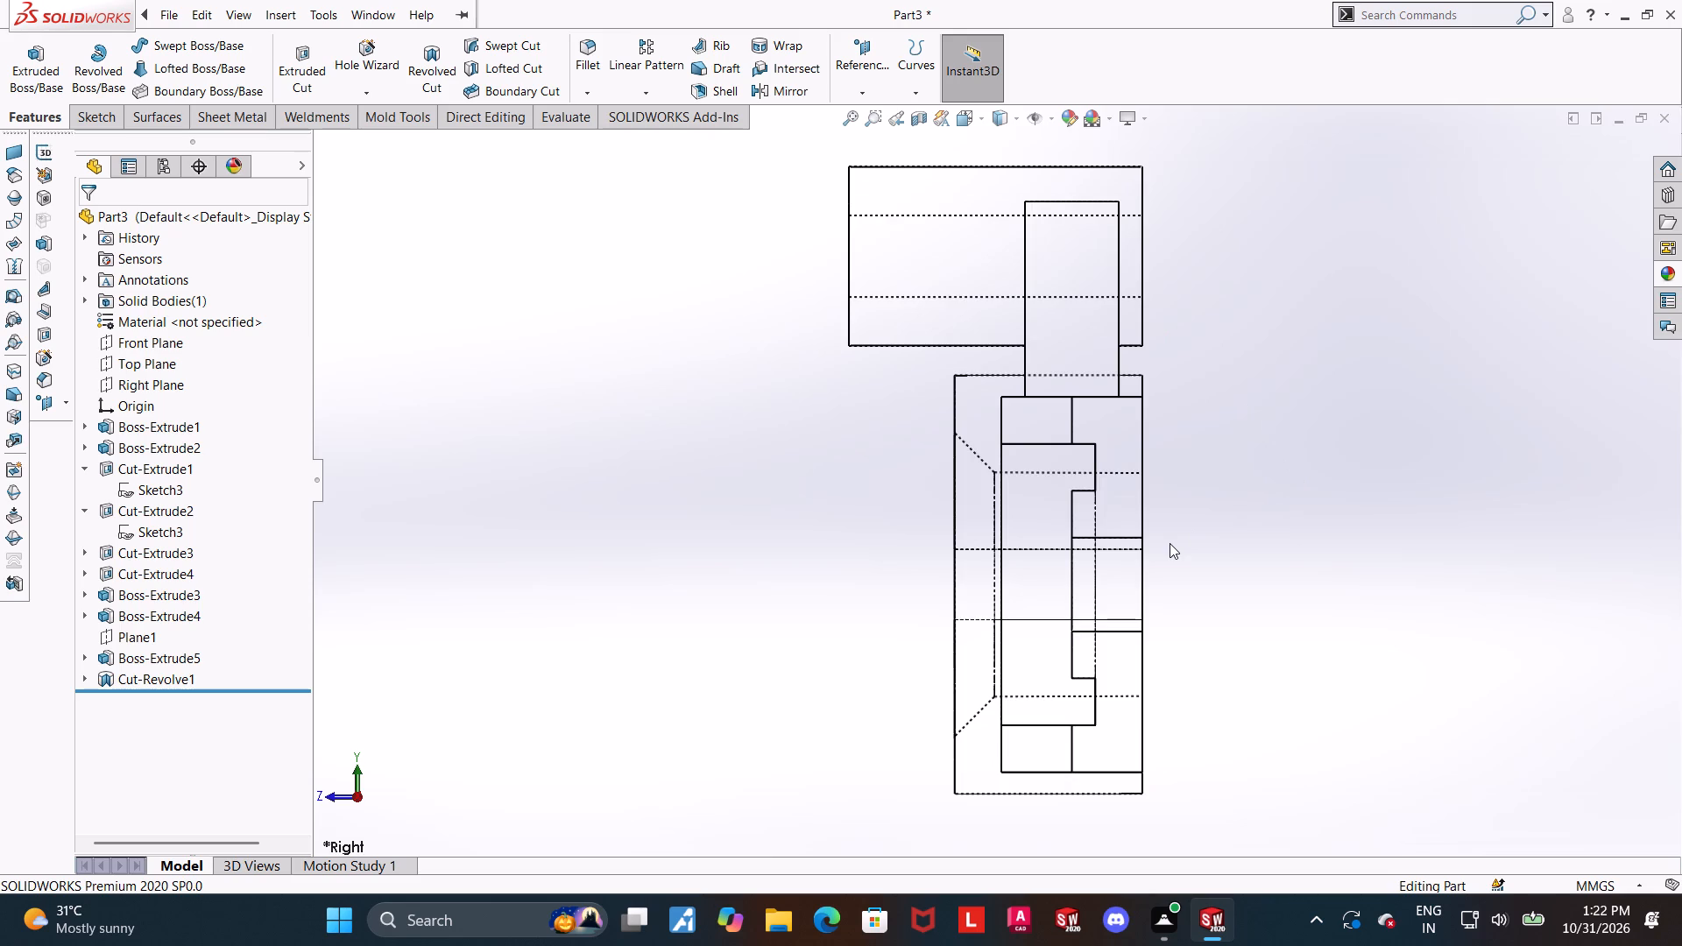
pyautogui.scroll(-1, 1170, 543)
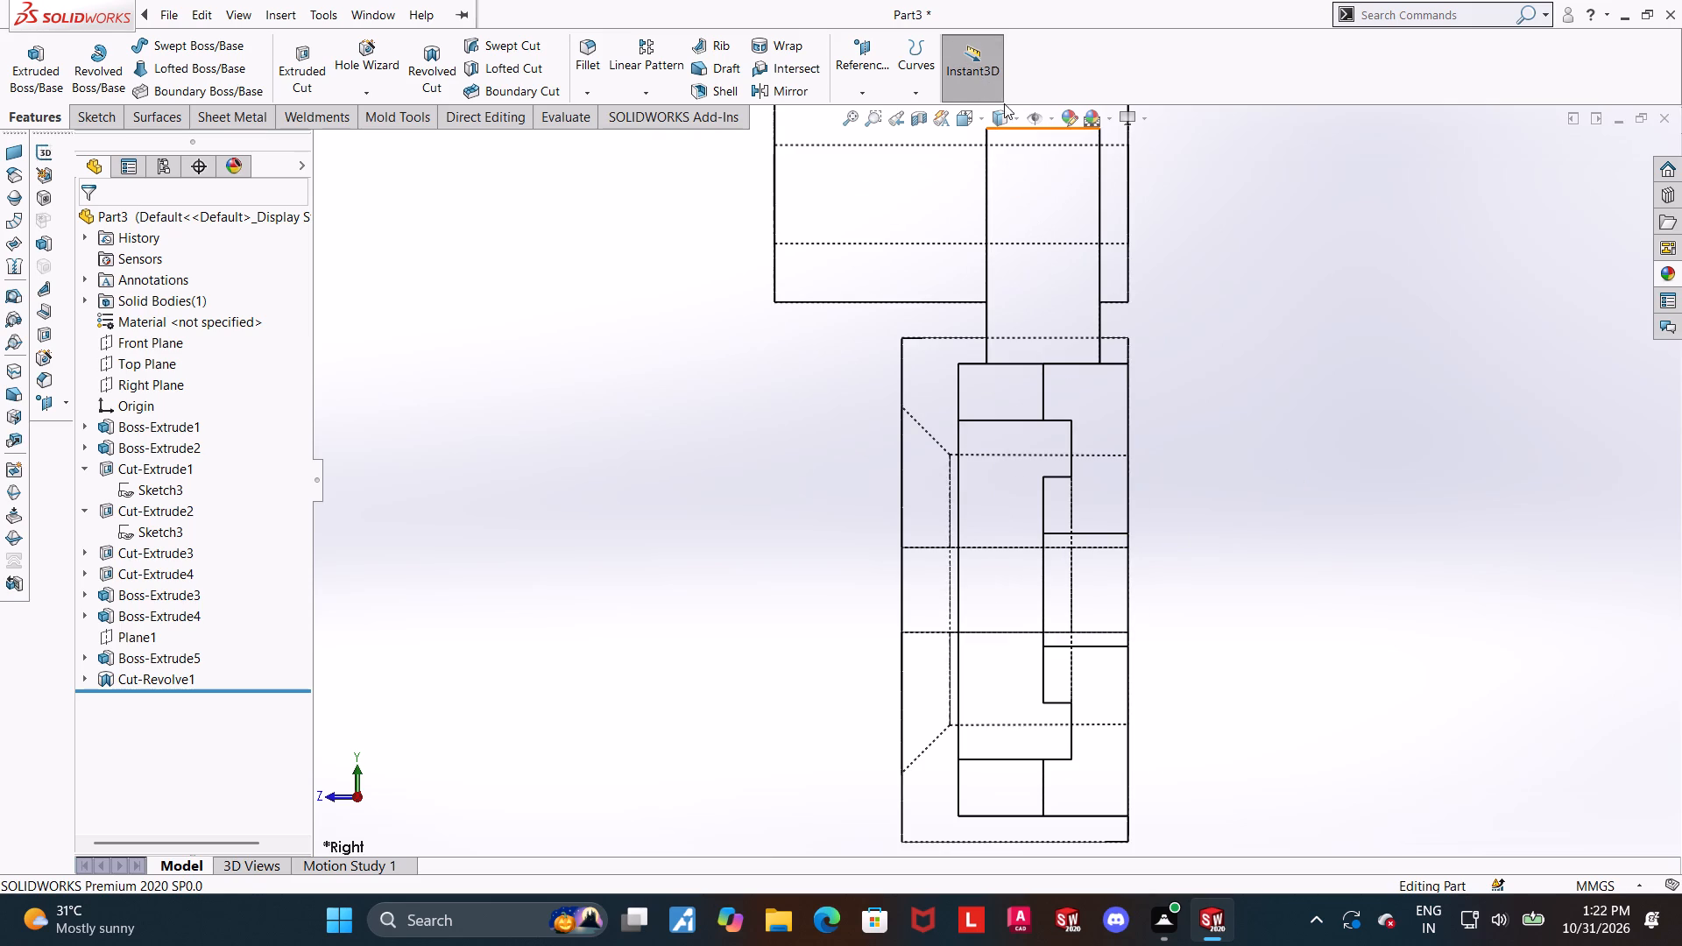
# Display the part with hidden lines removed and inspect it from the front of the slotted arm.
pyautogui.click(1007, 122)
pyautogui.click(1007, 189)
pyautogui.click(1335, 464)
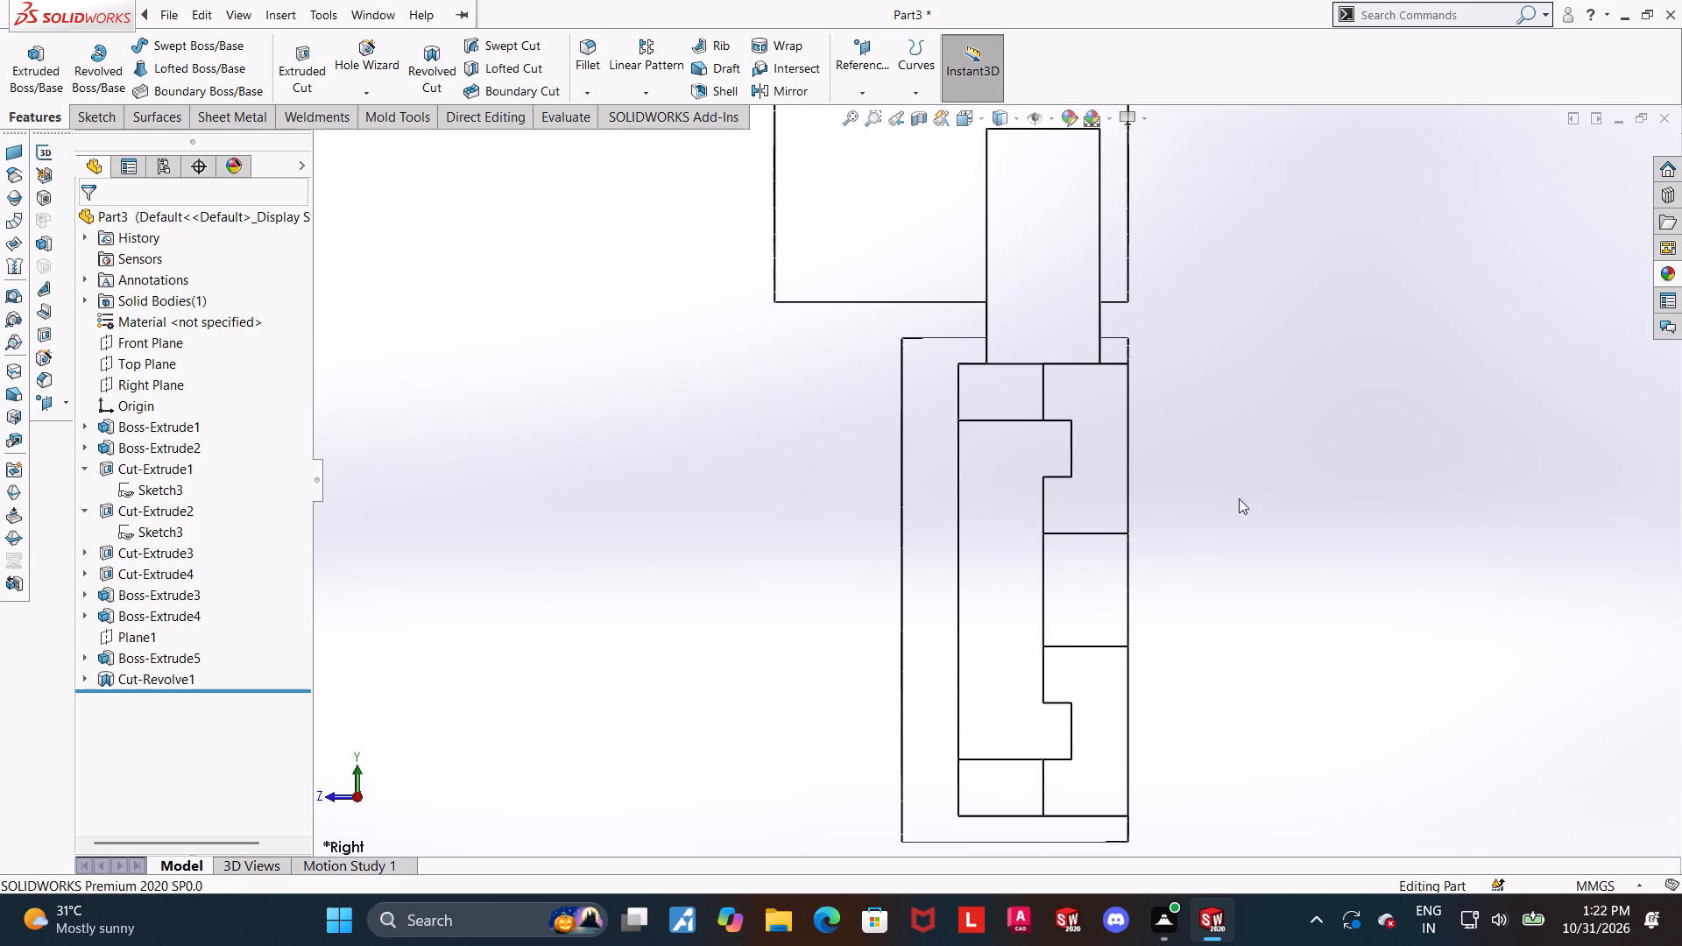
pyautogui.scroll(2, 1161, 468)
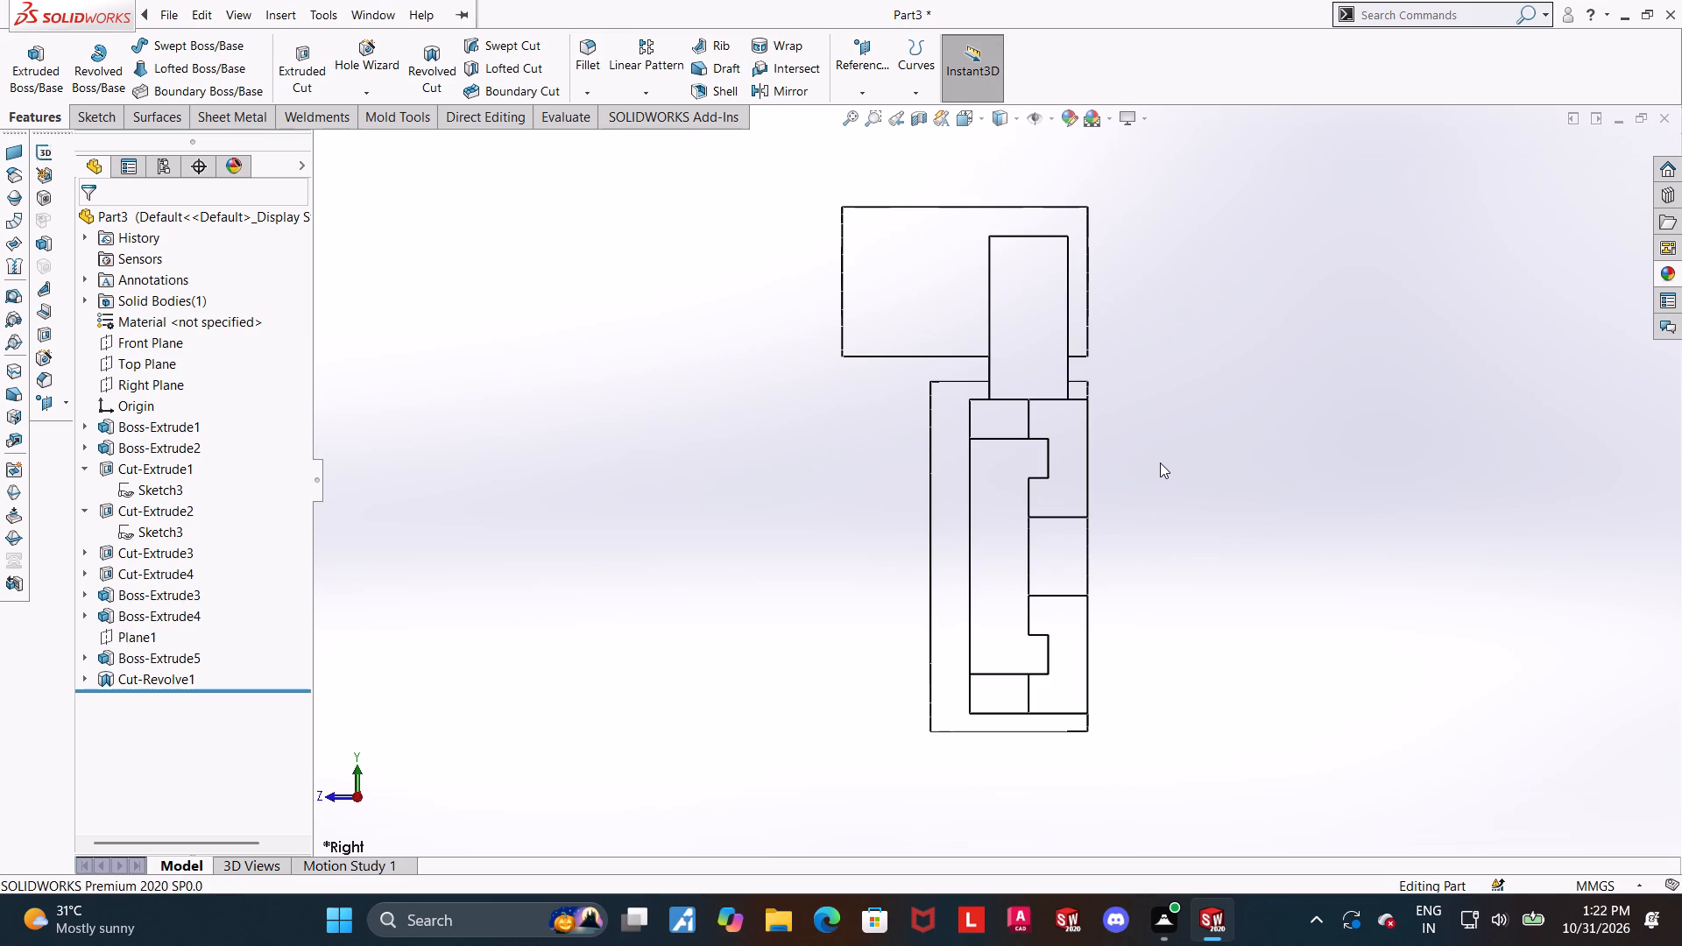
pyautogui.moveTo(1160, 462); pyautogui.dragTo(1228, 514, button='middle')
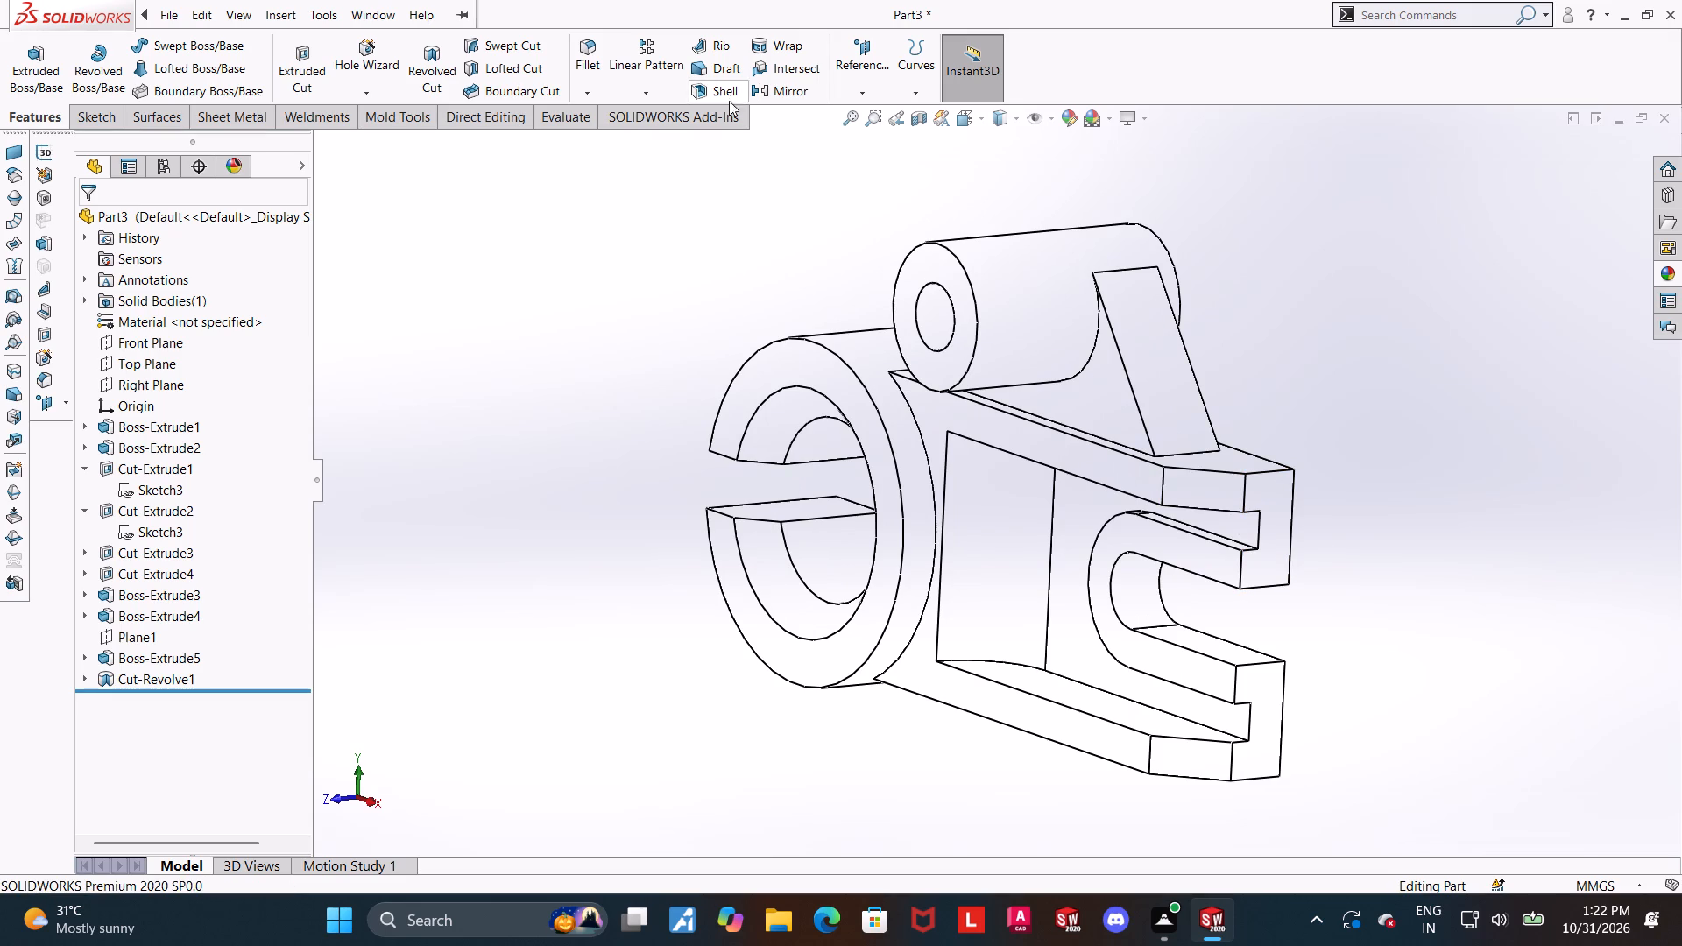
# Measure the distance between the raised rim face around the arm's slot and the recessed floor of the arm.
pyautogui.click(562, 118)
pyautogui.click(205, 50)
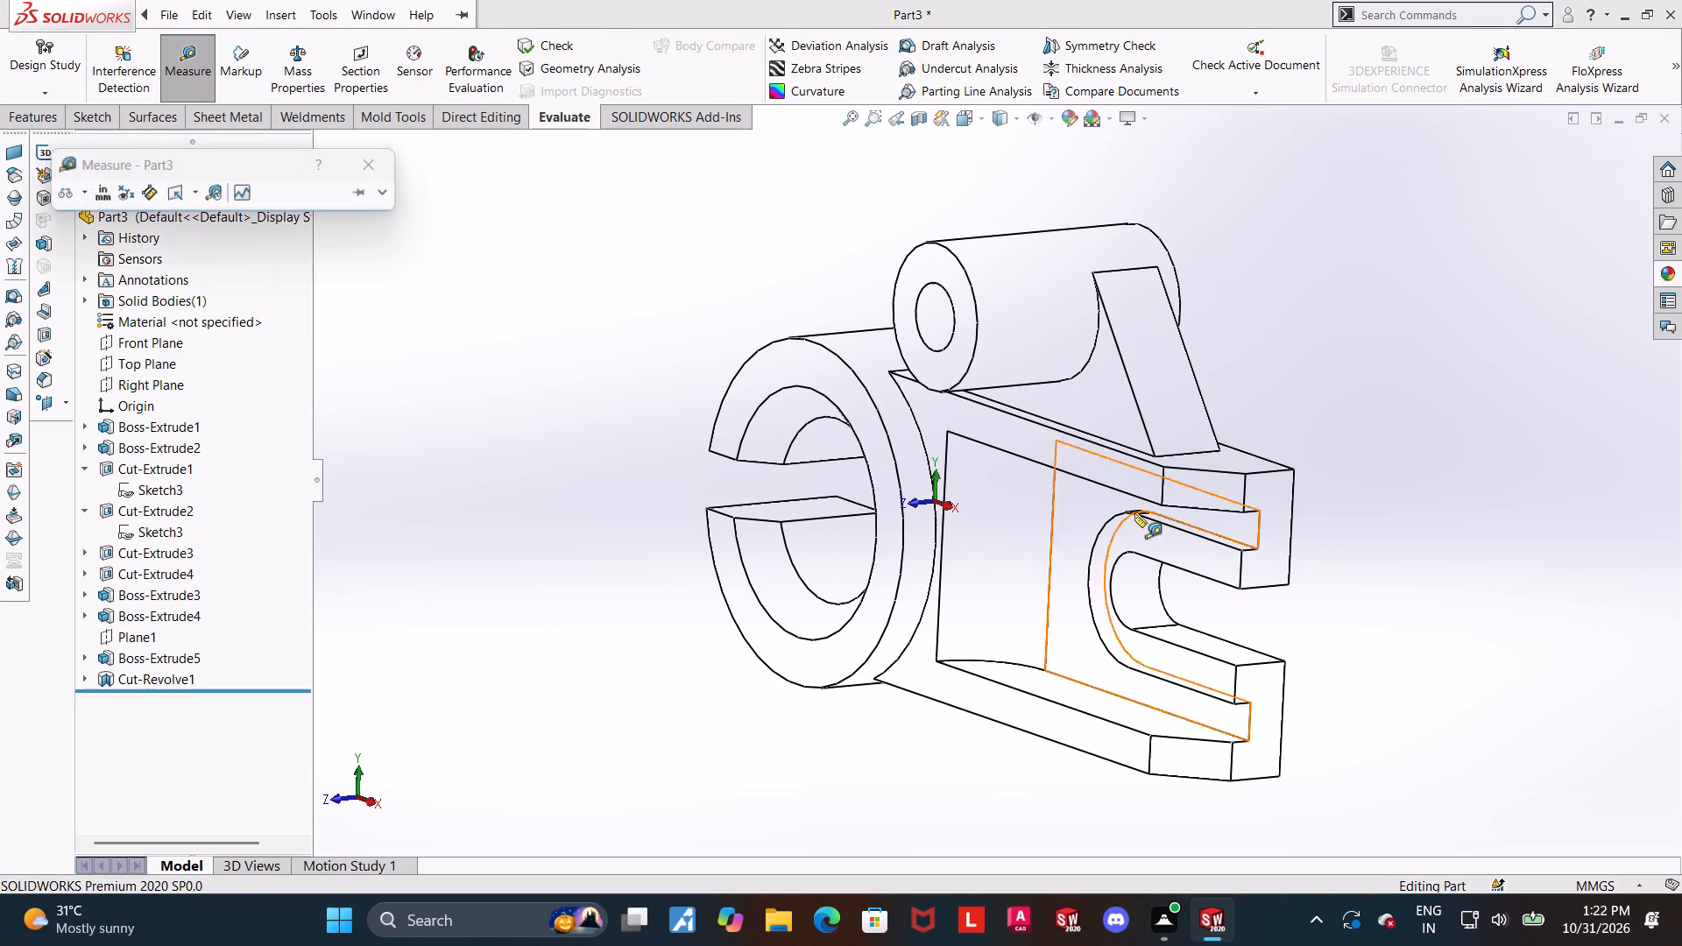
pyautogui.click(1179, 540)
pyautogui.click(1240, 529)
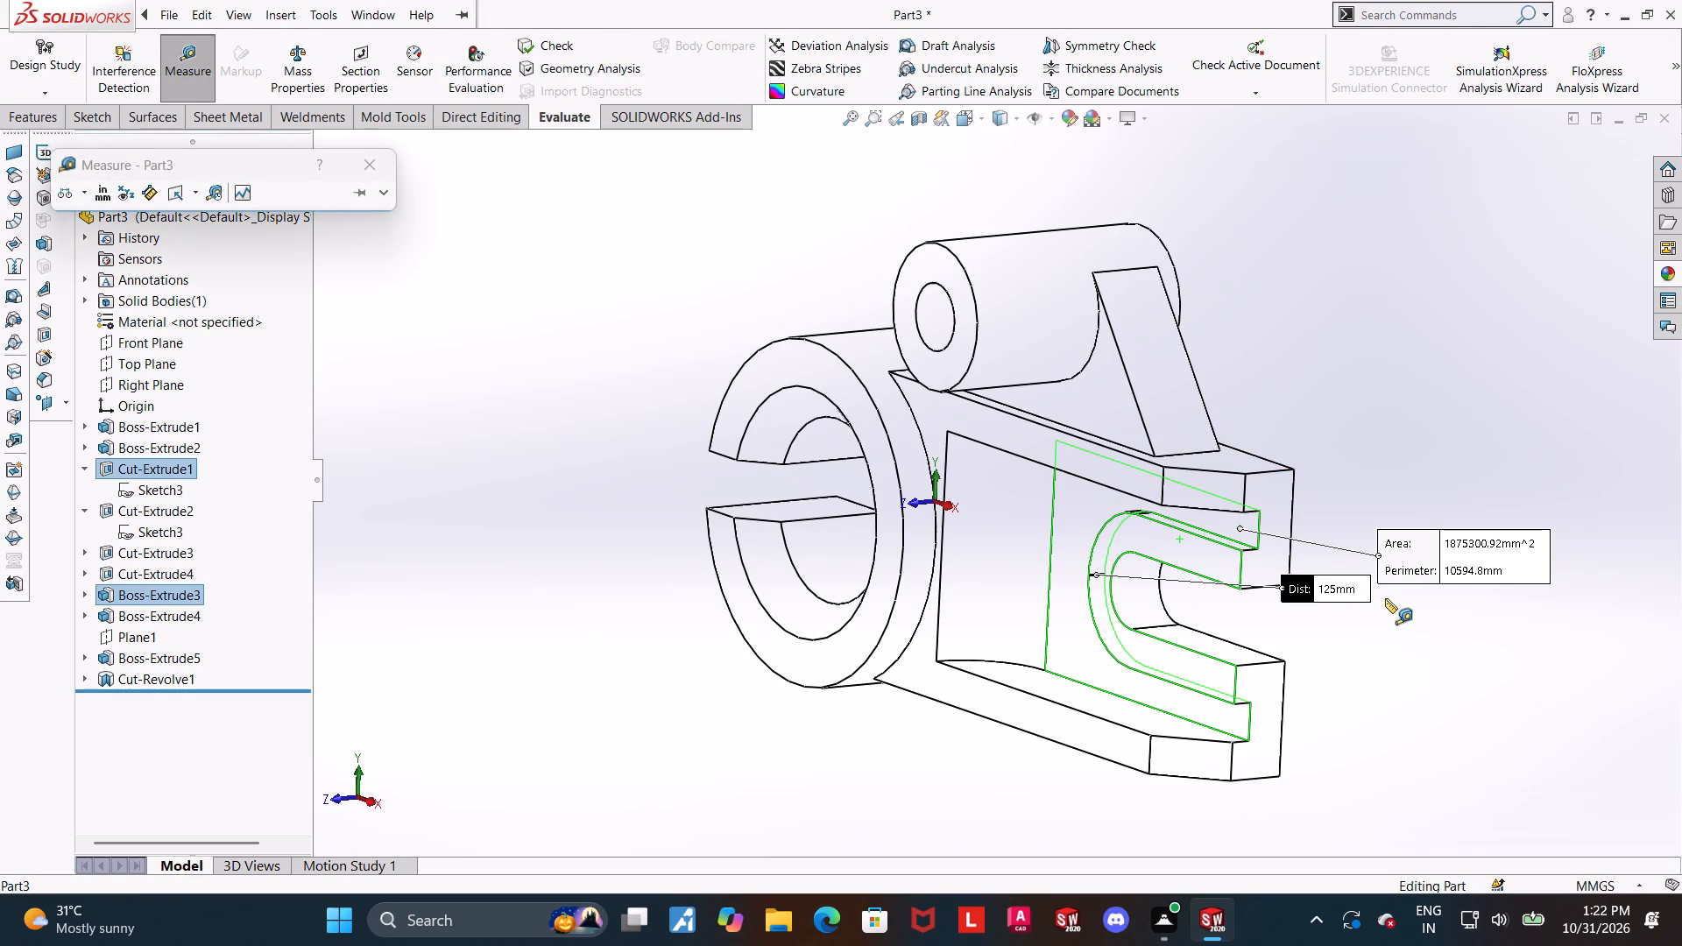
pyautogui.press('Escape')
# Measure the distance between the arm's recessed floor and the part's back face.
pyautogui.click(201, 63)
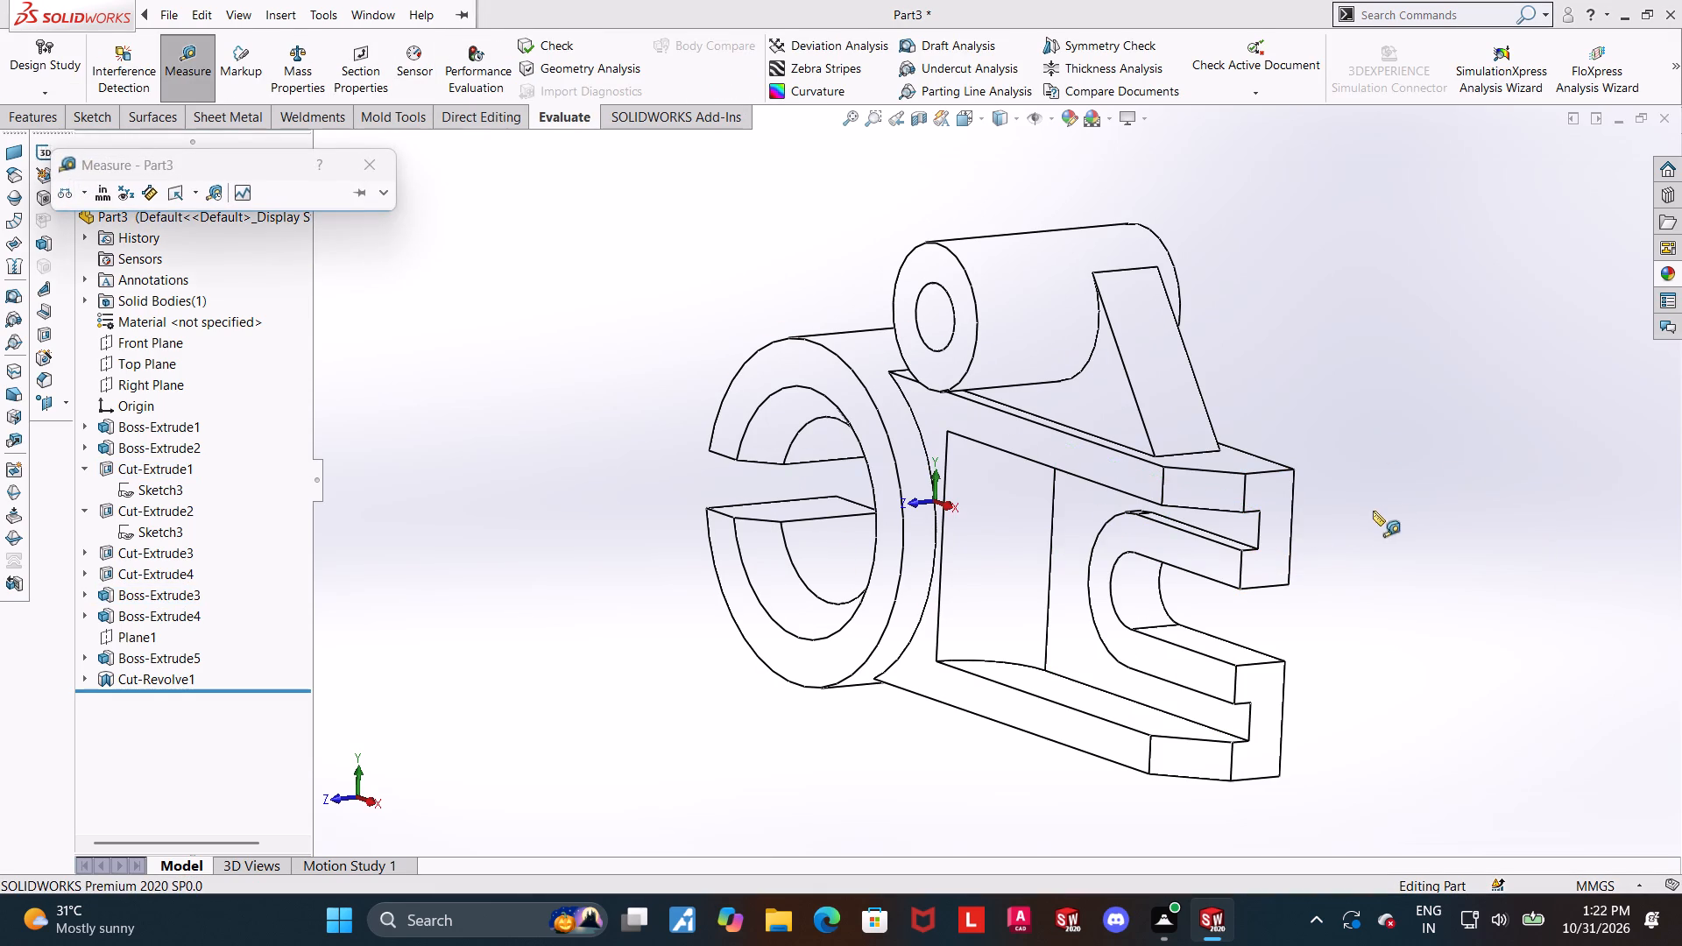
pyautogui.click(1250, 530)
pyautogui.moveTo(1389, 529); pyautogui.dragTo(1339, 526, button='middle')
pyautogui.moveTo(1332, 526); pyautogui.dragTo(1270, 537, button='middle')
pyautogui.click(1103, 503)
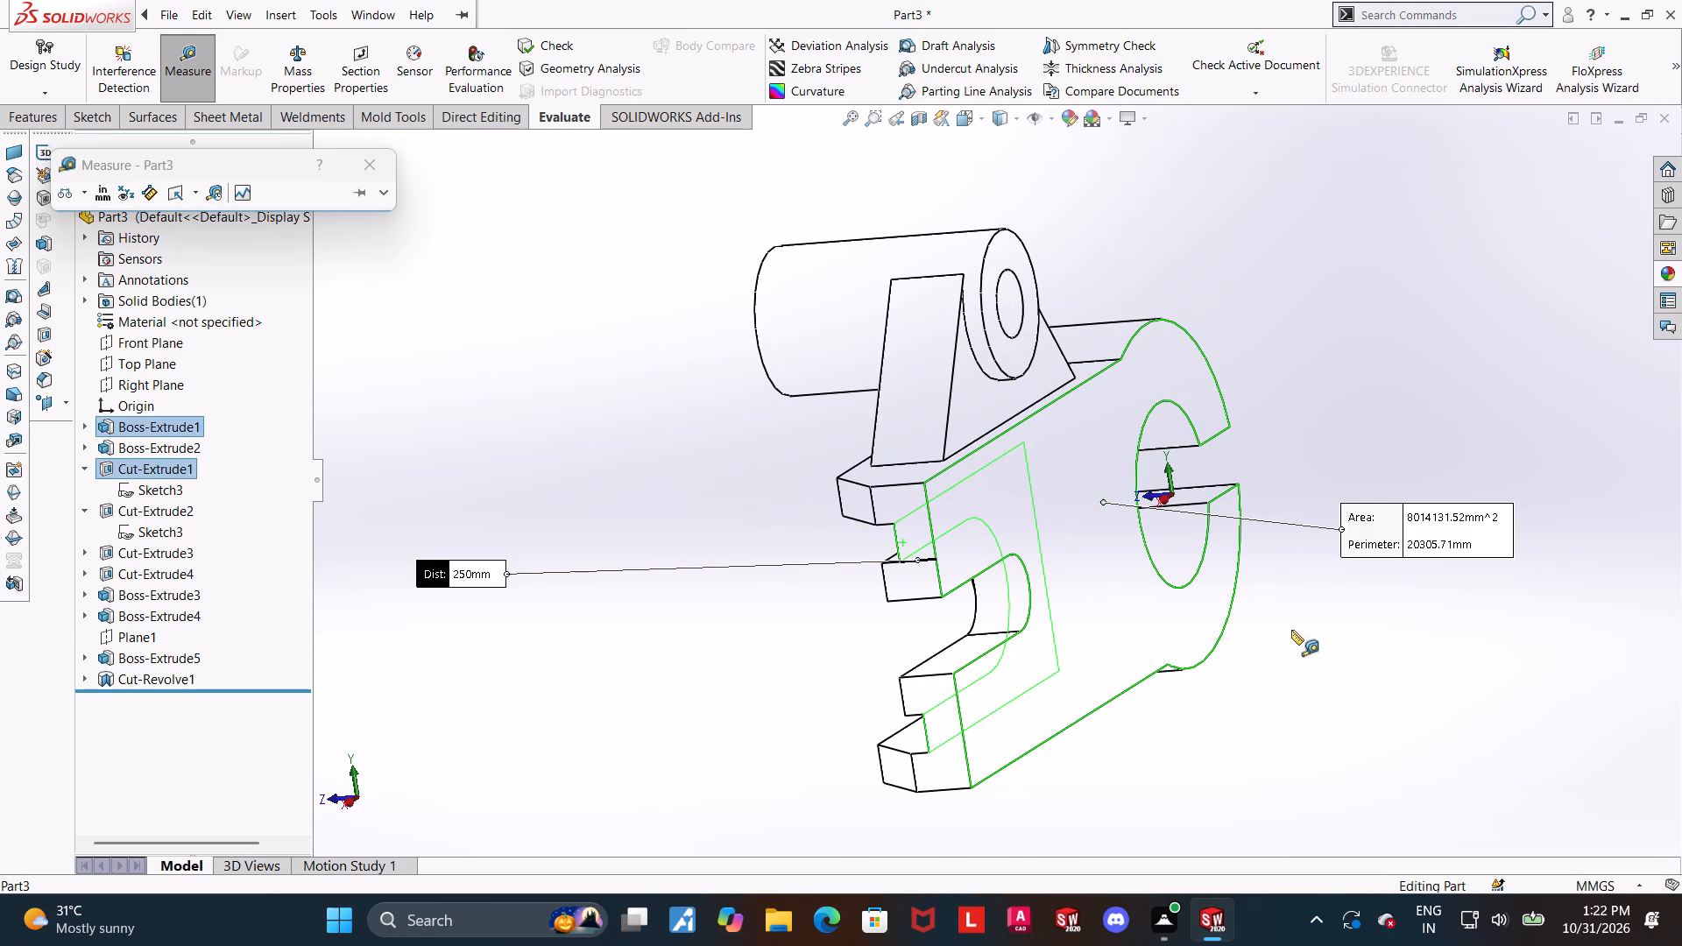
pyautogui.press('Escape')
# Measure the distance between the raised rim face around the arm's slot and the arm's recessed floor again.
pyautogui.hotkey('ctrl', '7')
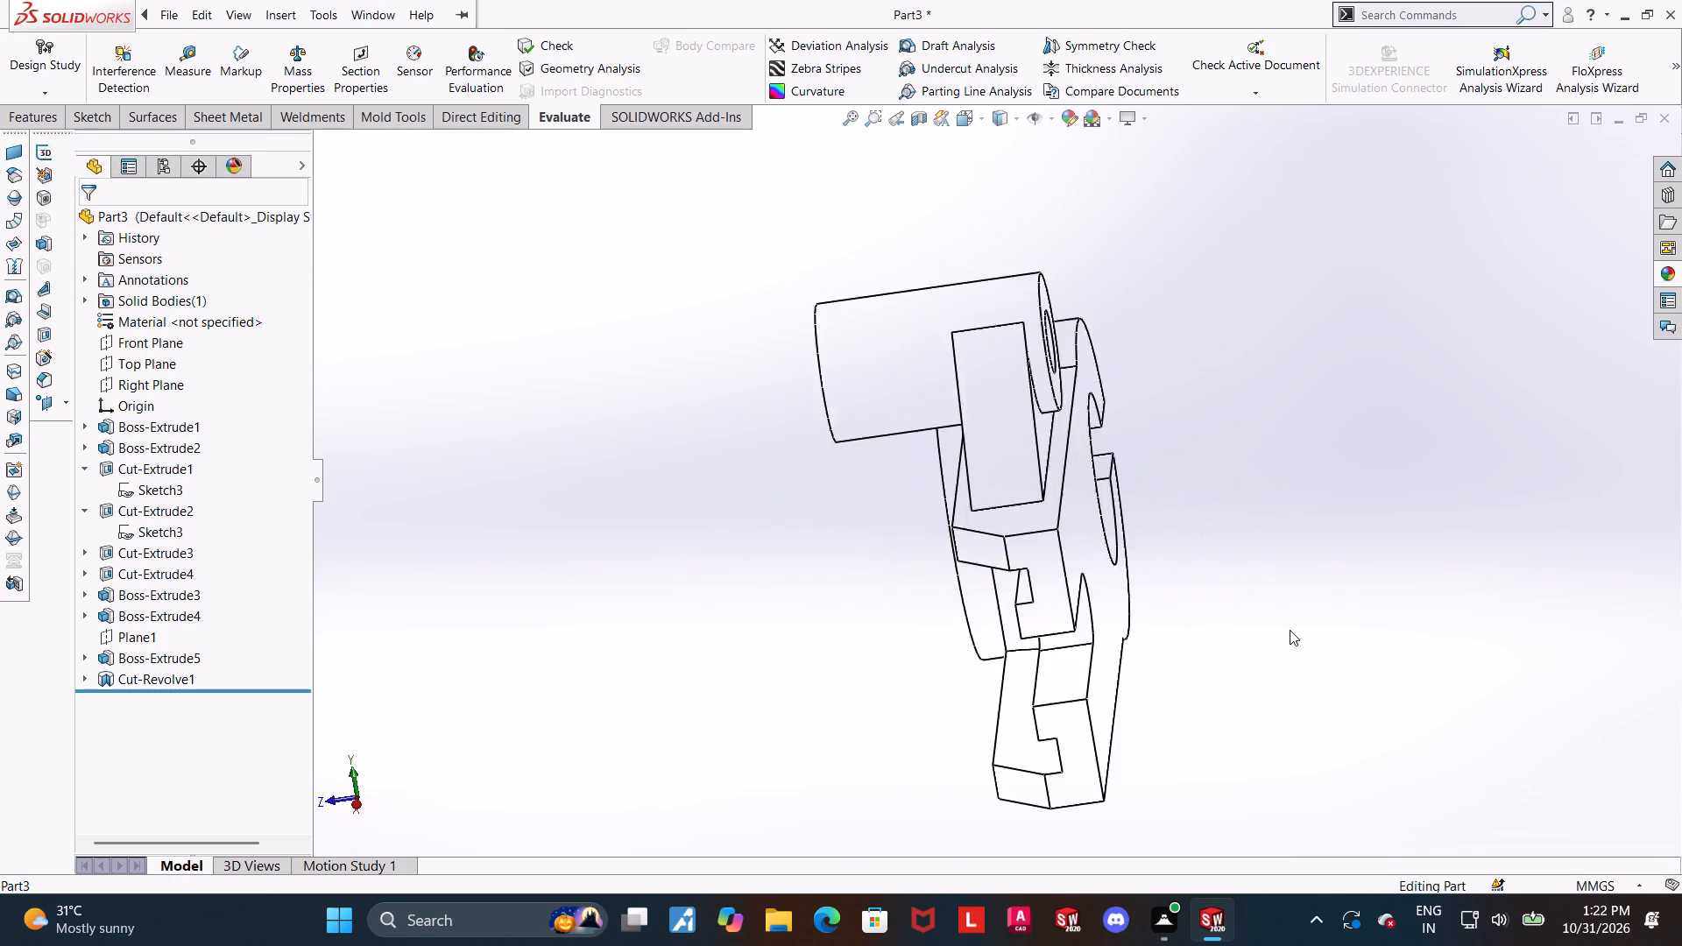
pyautogui.scroll(-2, 1322, 630)
pyautogui.press('Escape')
pyautogui.click(194, 56)
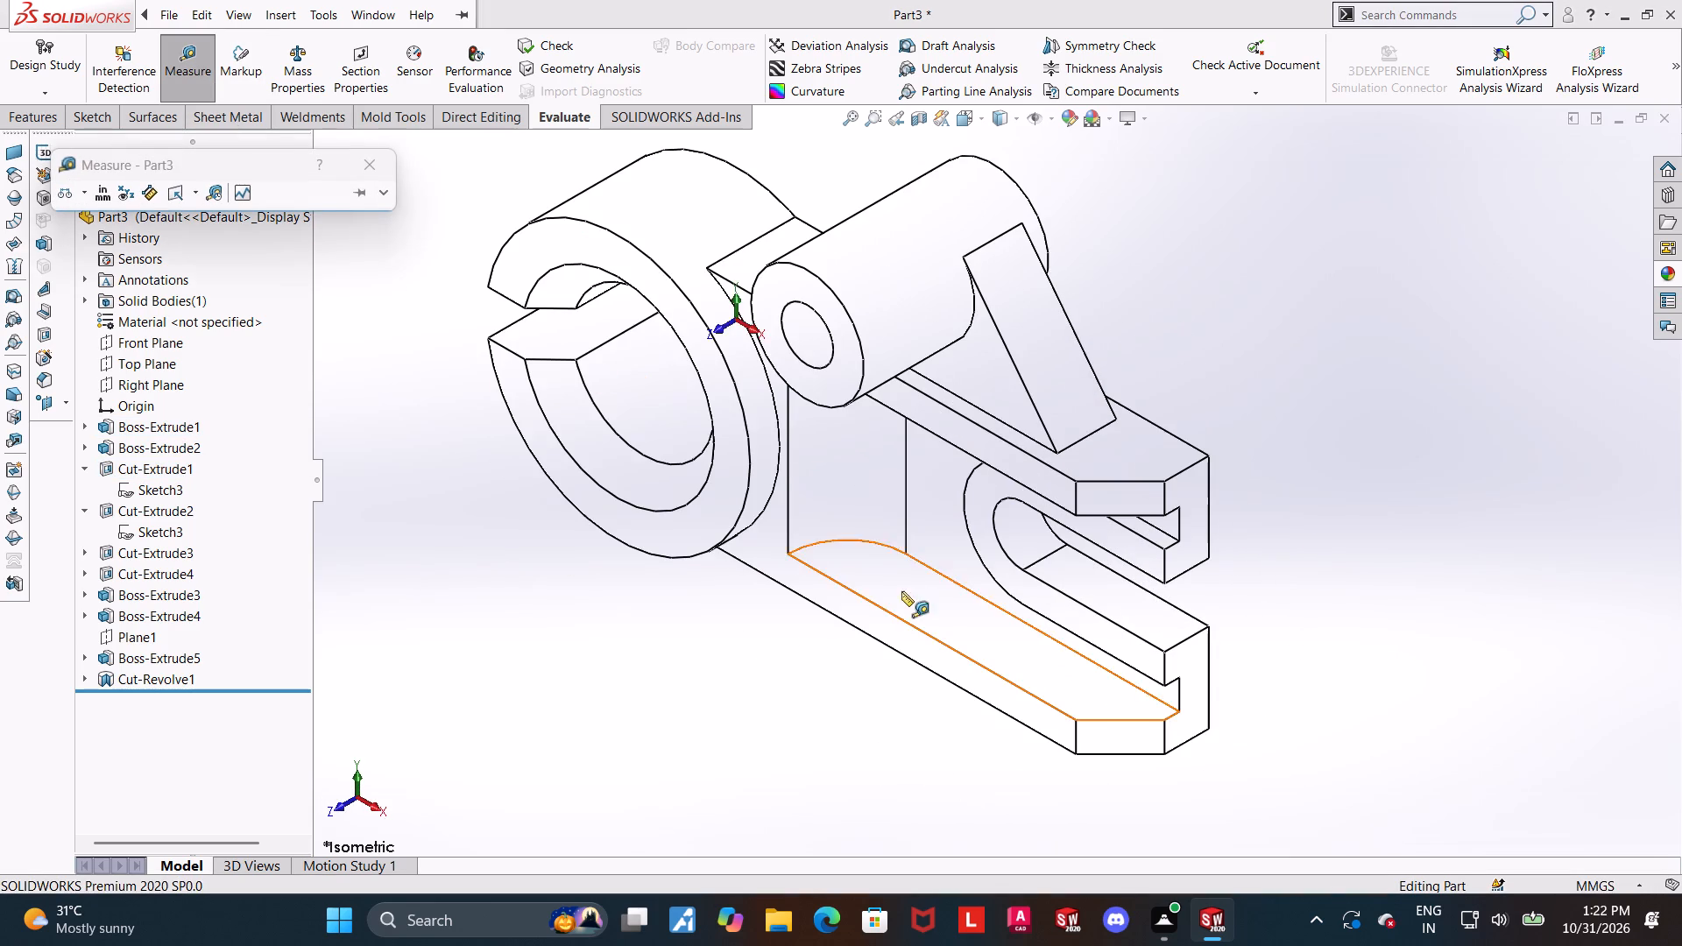
pyautogui.scroll(-2, 902, 591)
pyautogui.click(1022, 490)
pyautogui.click(924, 426)
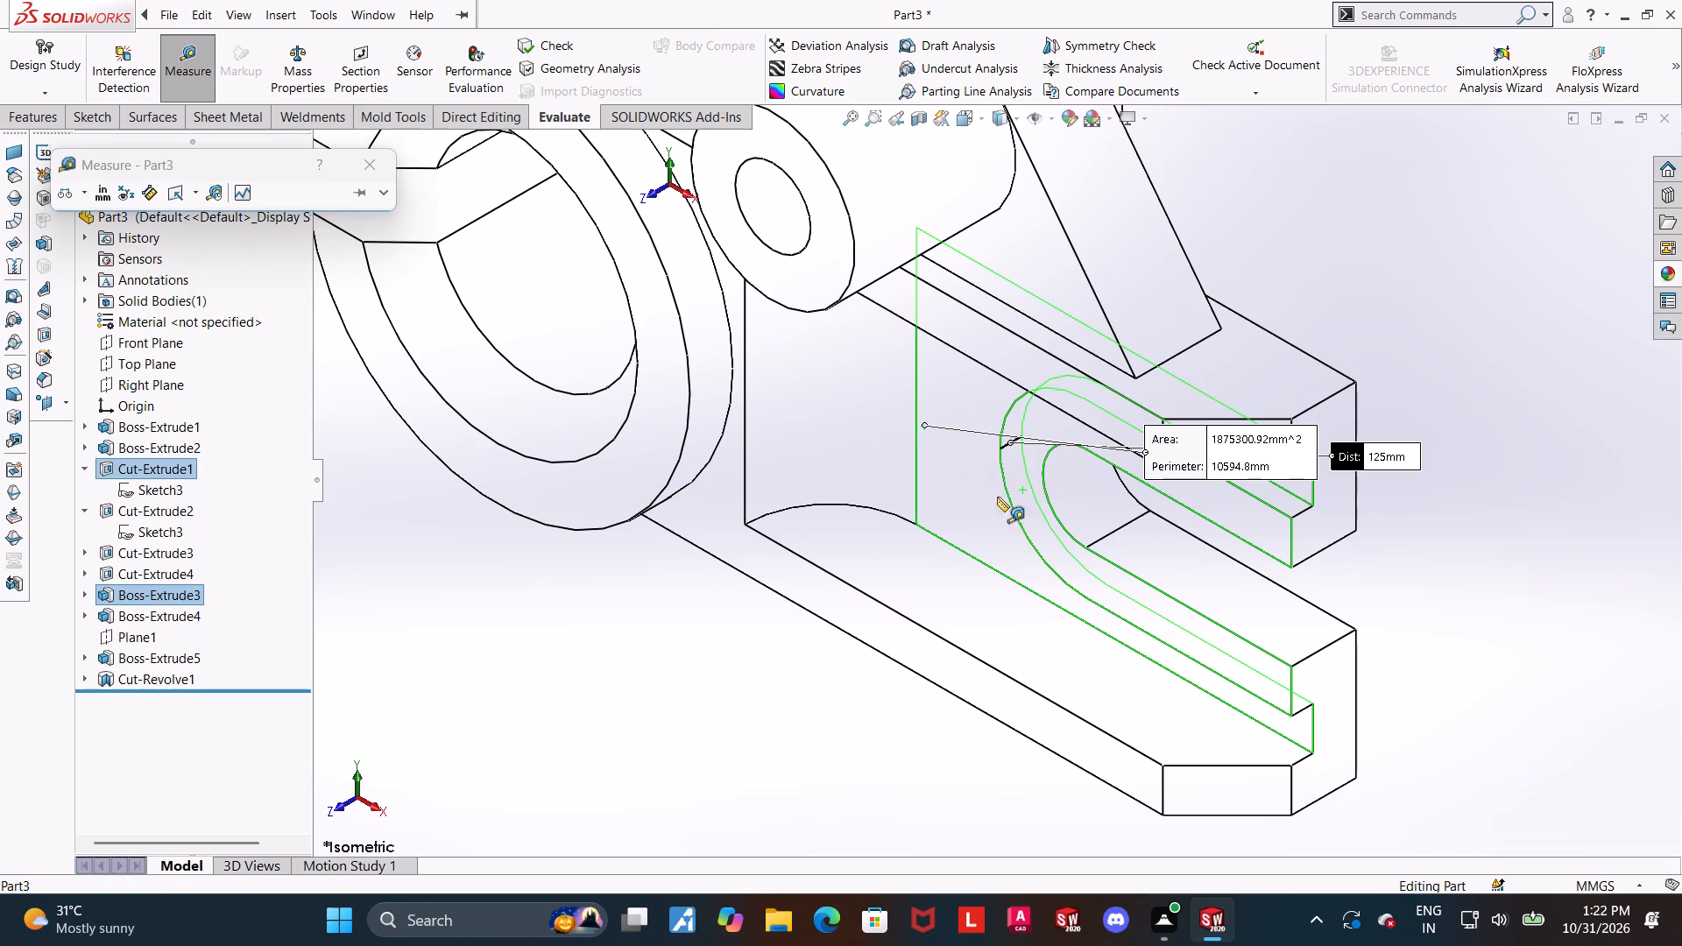
pyautogui.press('Escape')
# Measure the distance between the arm's recessed floor beside the slot rim and the part's back face.
pyautogui.click(172, 53)
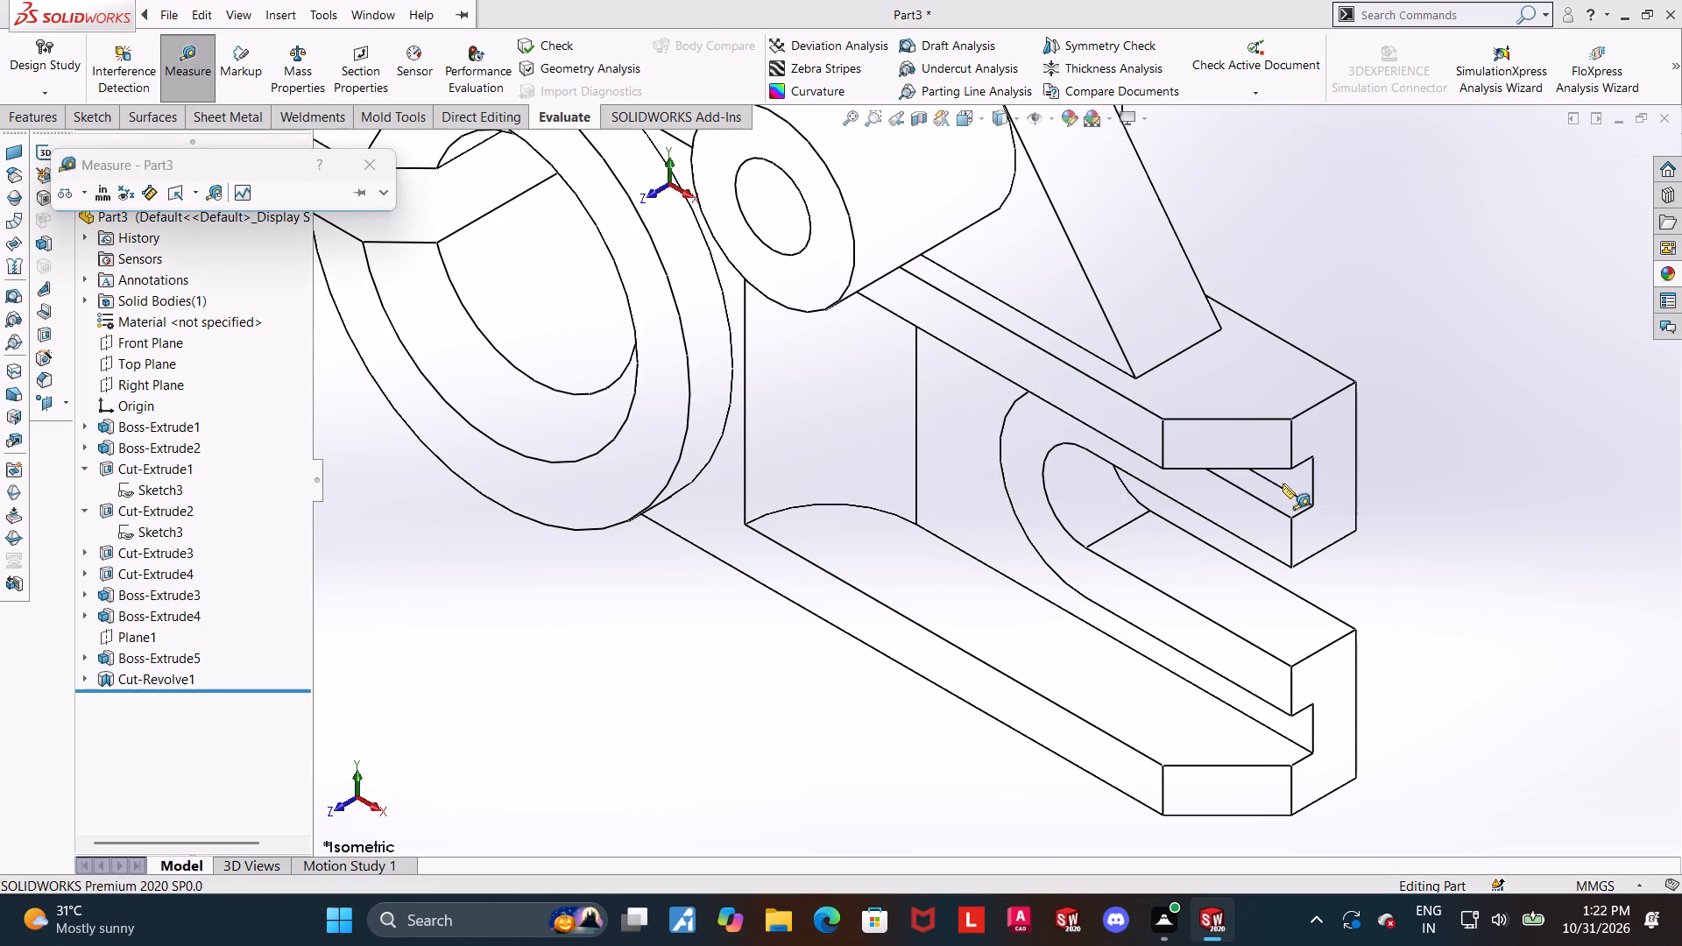
pyautogui.click(1283, 484)
pyautogui.moveTo(1552, 492); pyautogui.dragTo(1438, 530, button='middle')
pyautogui.click(1366, 321)
pyautogui.press('Escape')
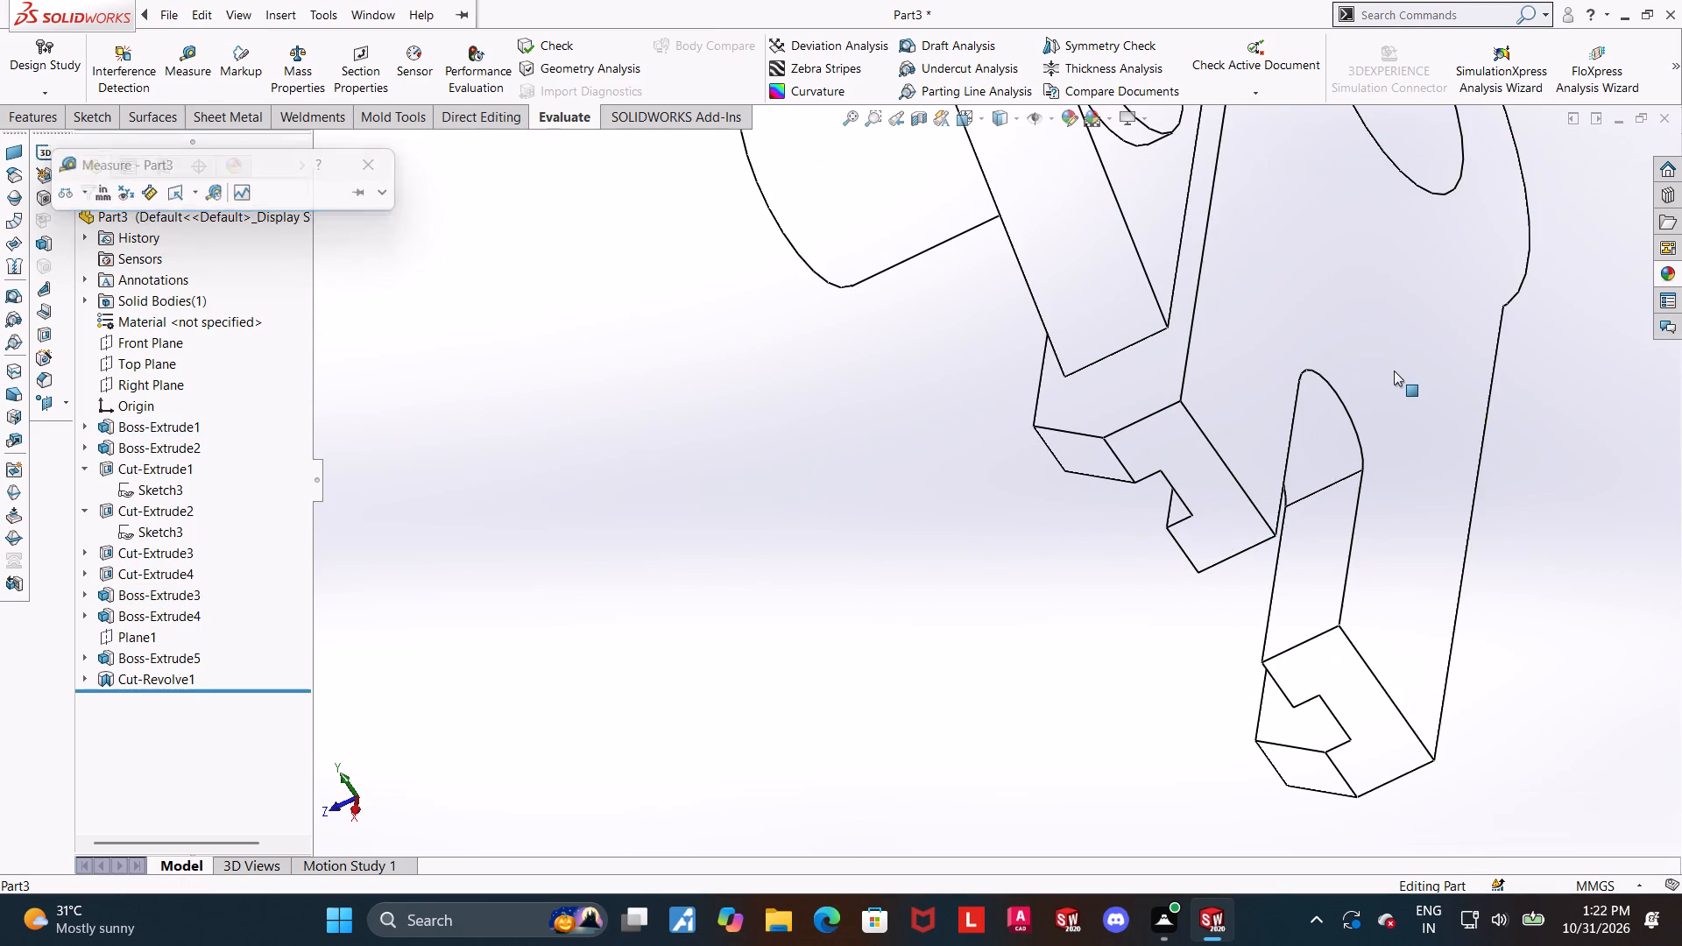
# Measure the distance between the front face of the arm's side wall and the part's back face.
pyautogui.hotkey('ctrl', '7')
pyautogui.scroll(-1, 1402, 582)
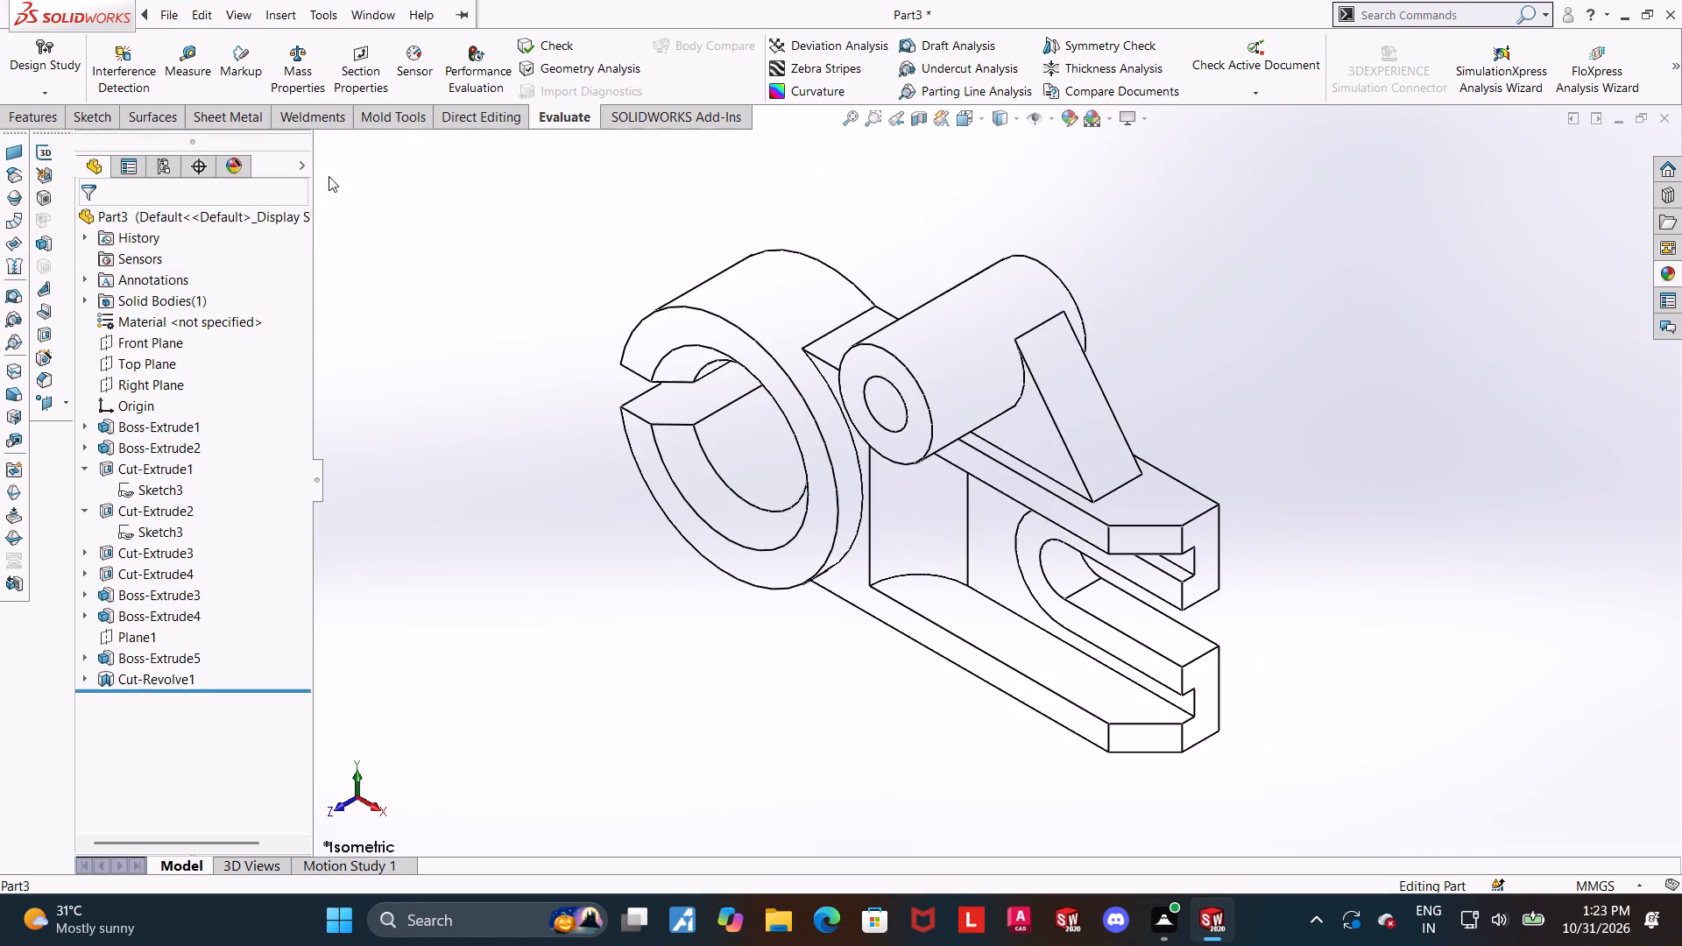
pyautogui.click(170, 67)
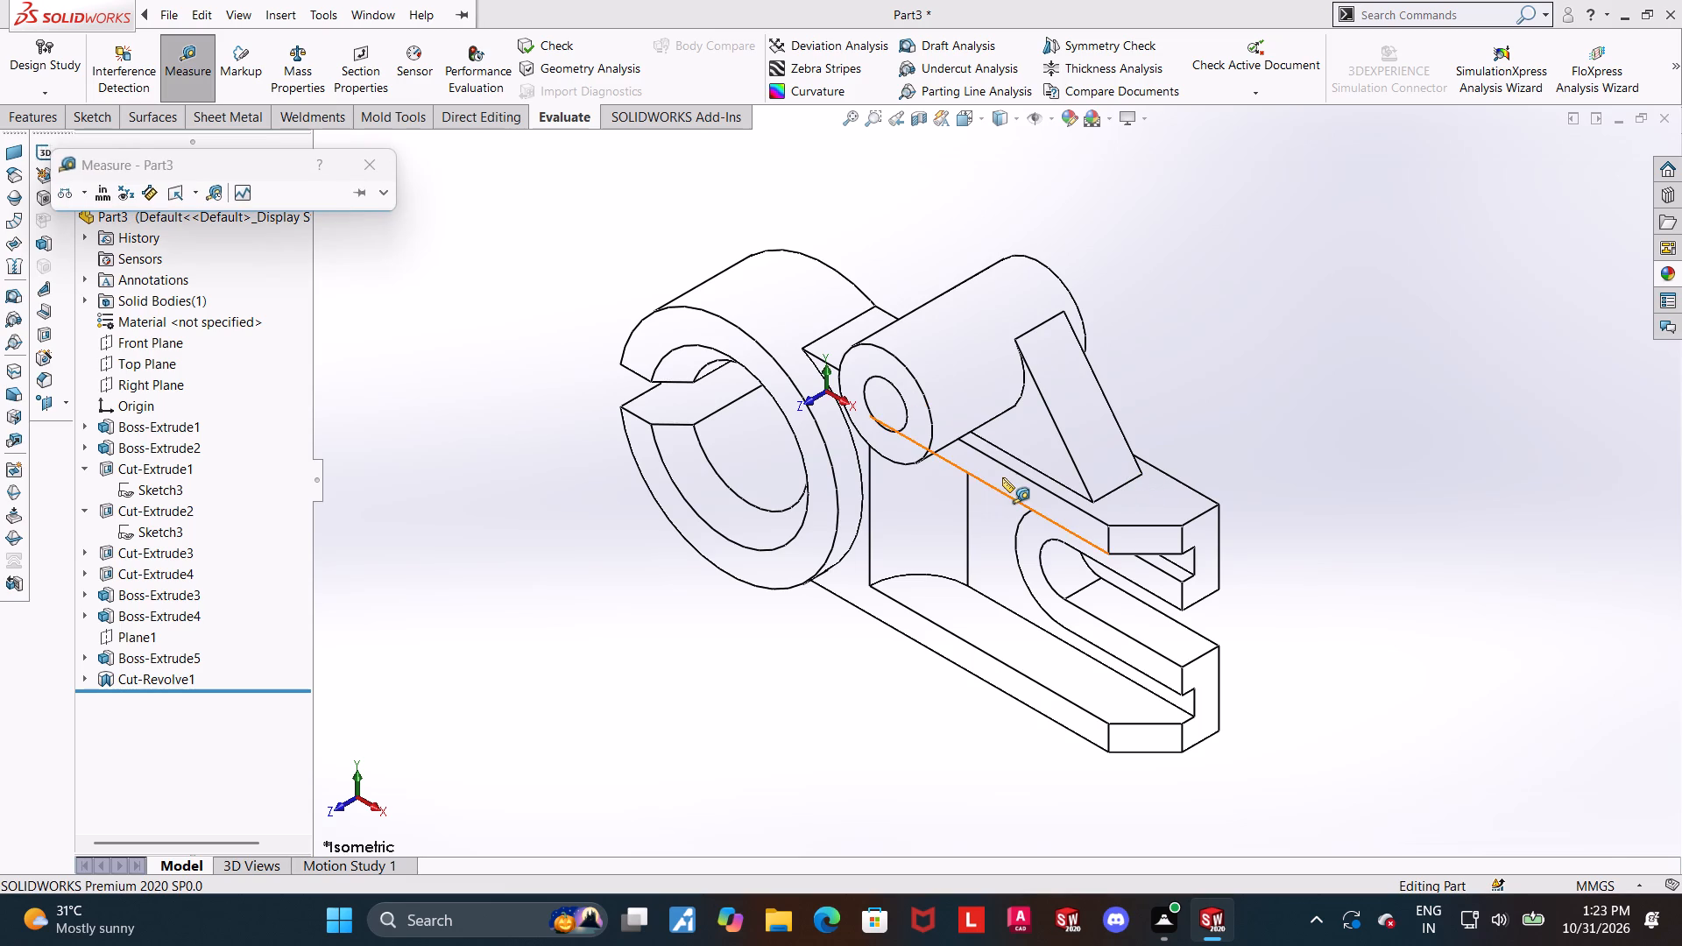
pyautogui.click(1002, 477)
pyautogui.moveTo(1494, 514); pyautogui.dragTo(1319, 591, button='middle')
pyautogui.click(1051, 469)
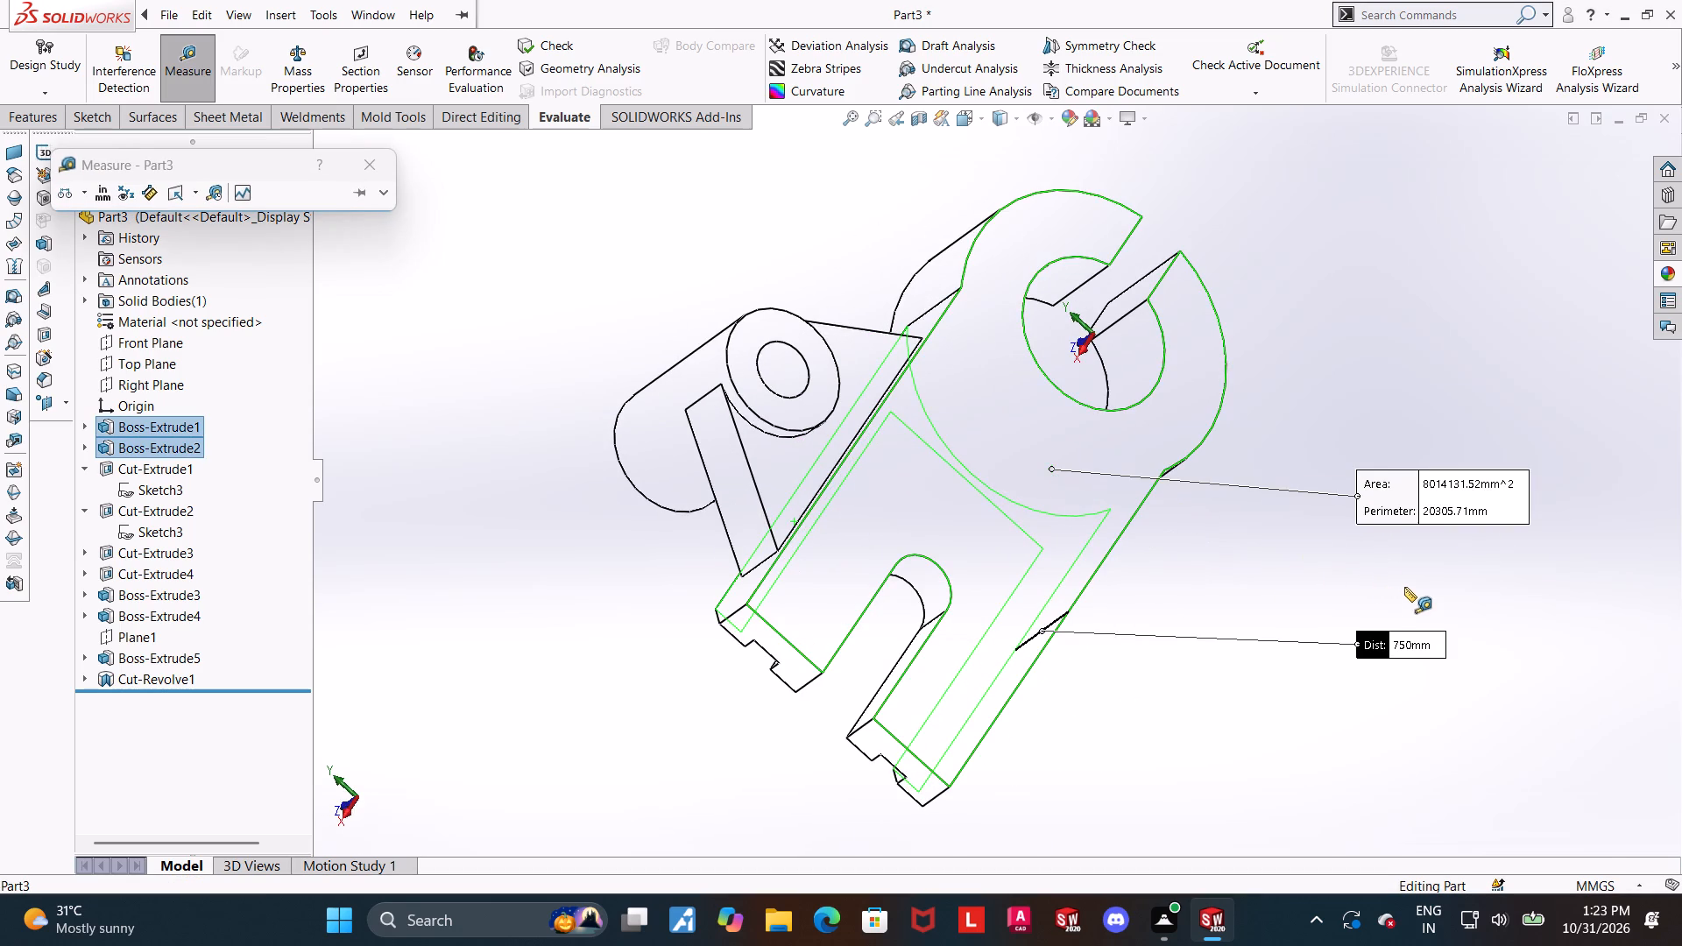
pyautogui.hotkey('ctrl', '7')
pyautogui.press('Escape')
# Measure the hollow cylinder's length between its two annular end faces.
pyautogui.scroll(-2, 1316, 594)
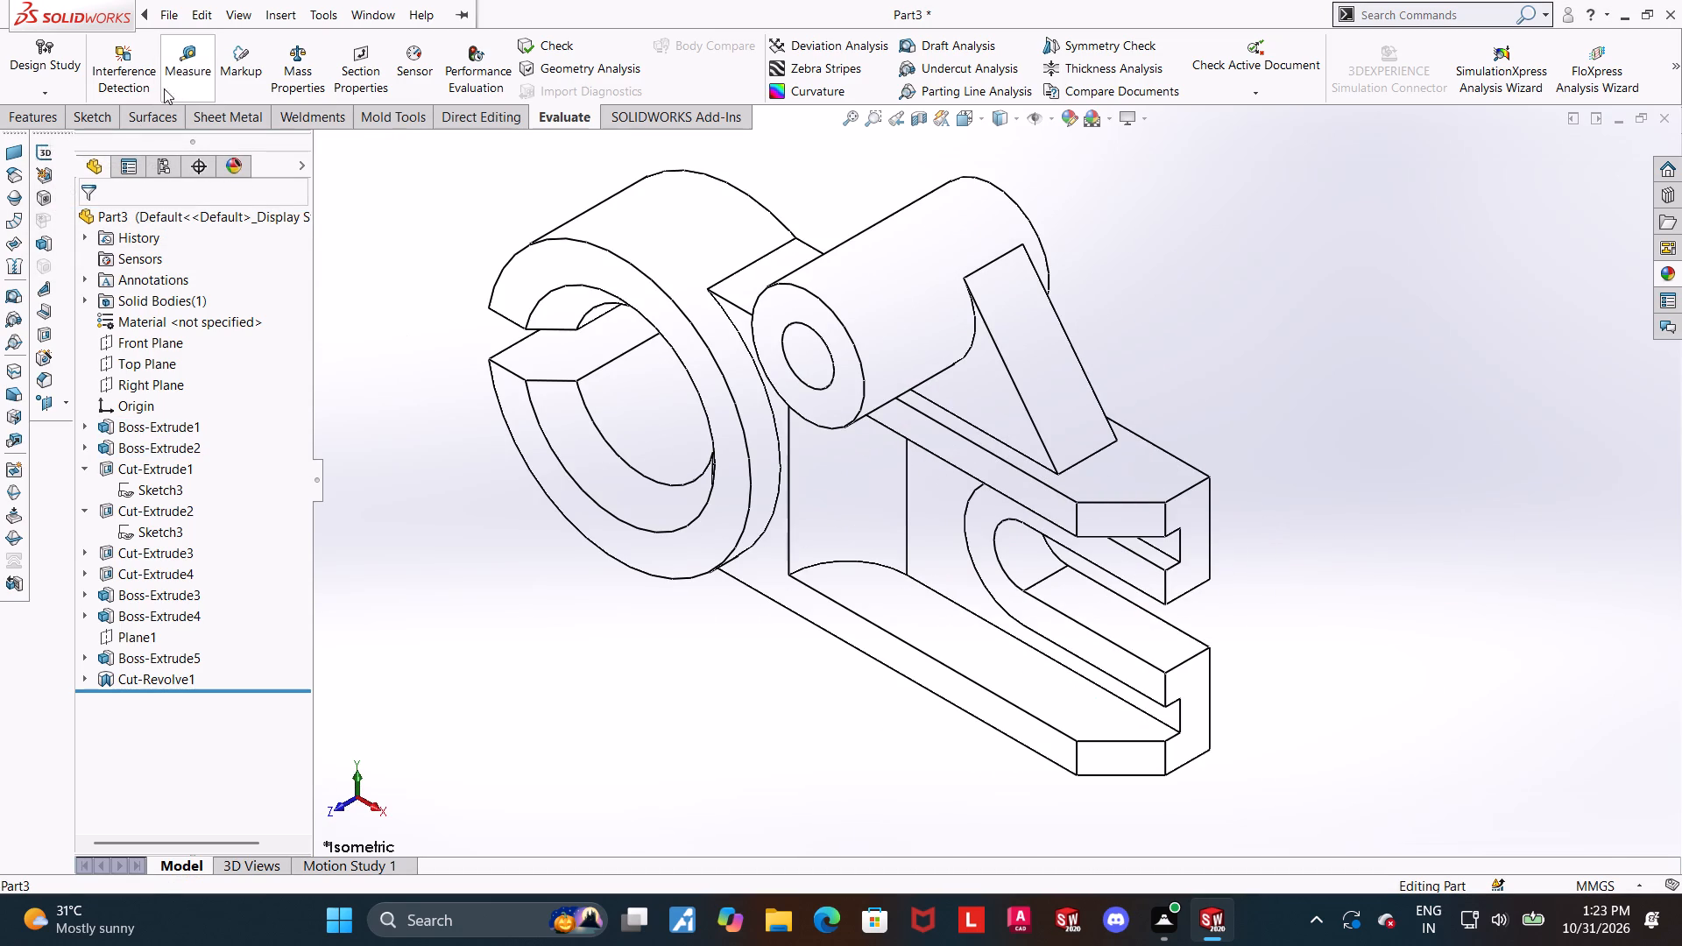
pyautogui.click(172, 76)
pyautogui.click(837, 395)
pyautogui.moveTo(1488, 361); pyautogui.dragTo(1354, 408, button='middle')
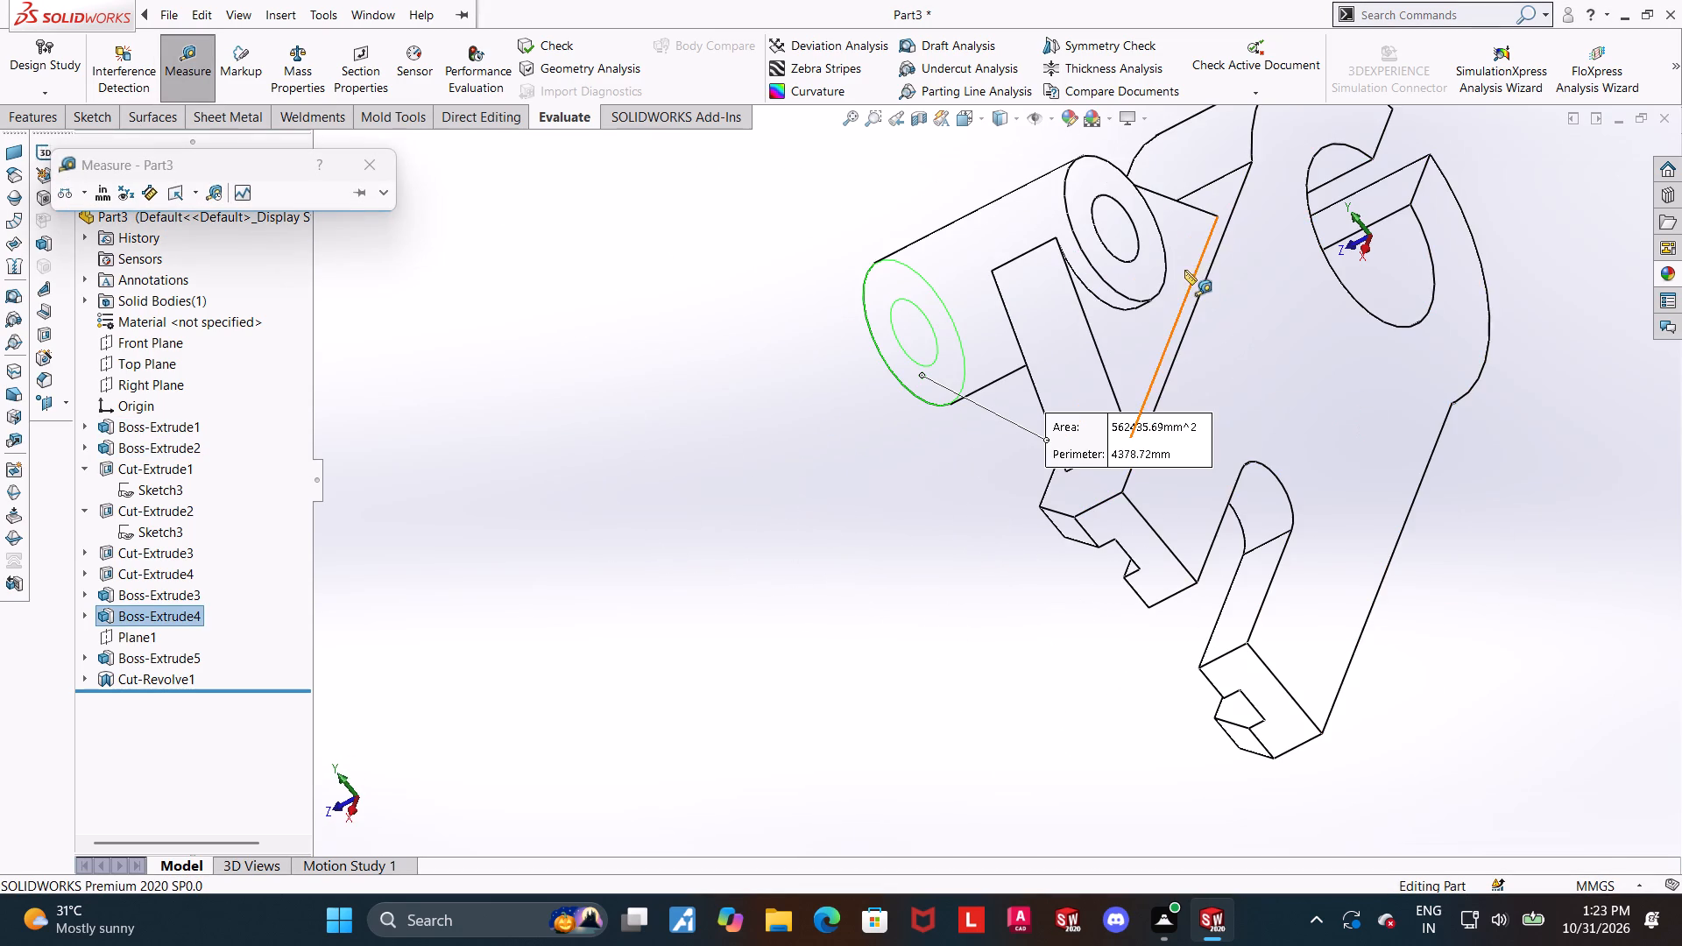
pyautogui.click(1160, 251)
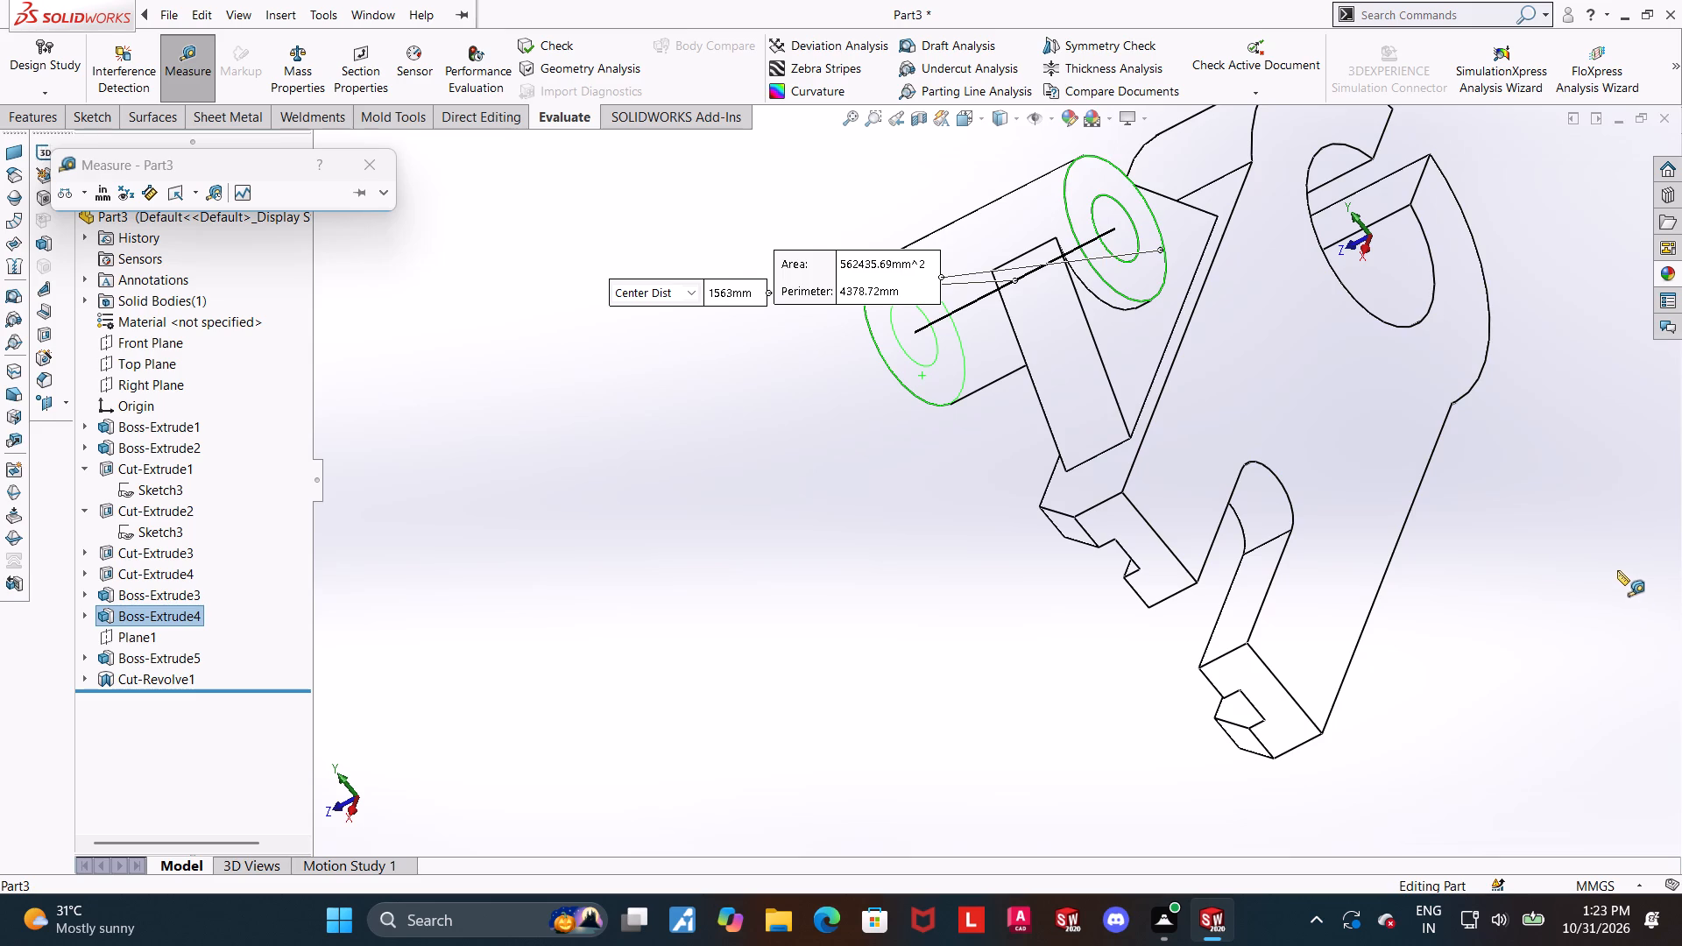
pyautogui.hotkey('ctrl', '7')
pyautogui.press('Escape')
# Measure the thickness of the tangent web between its two opposite side faces.
pyautogui.scroll(-1, 1038, 429)
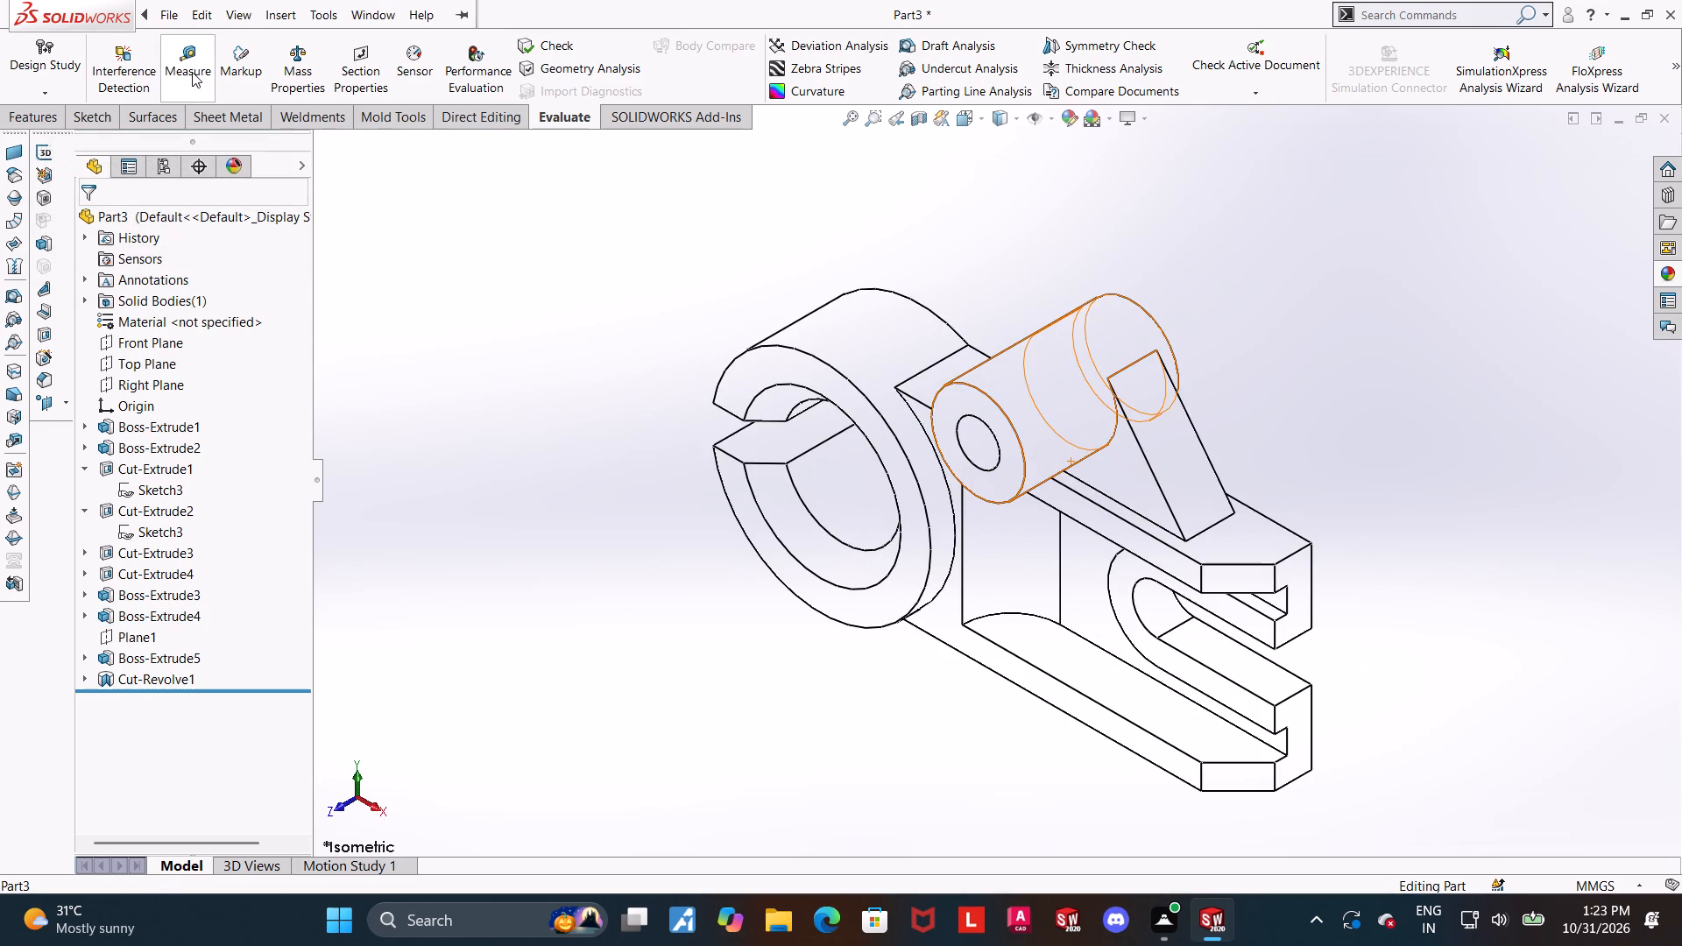
pyautogui.click(192, 72)
pyautogui.click(1134, 491)
pyautogui.moveTo(1669, 445); pyautogui.dragTo(1466, 533, button='middle')
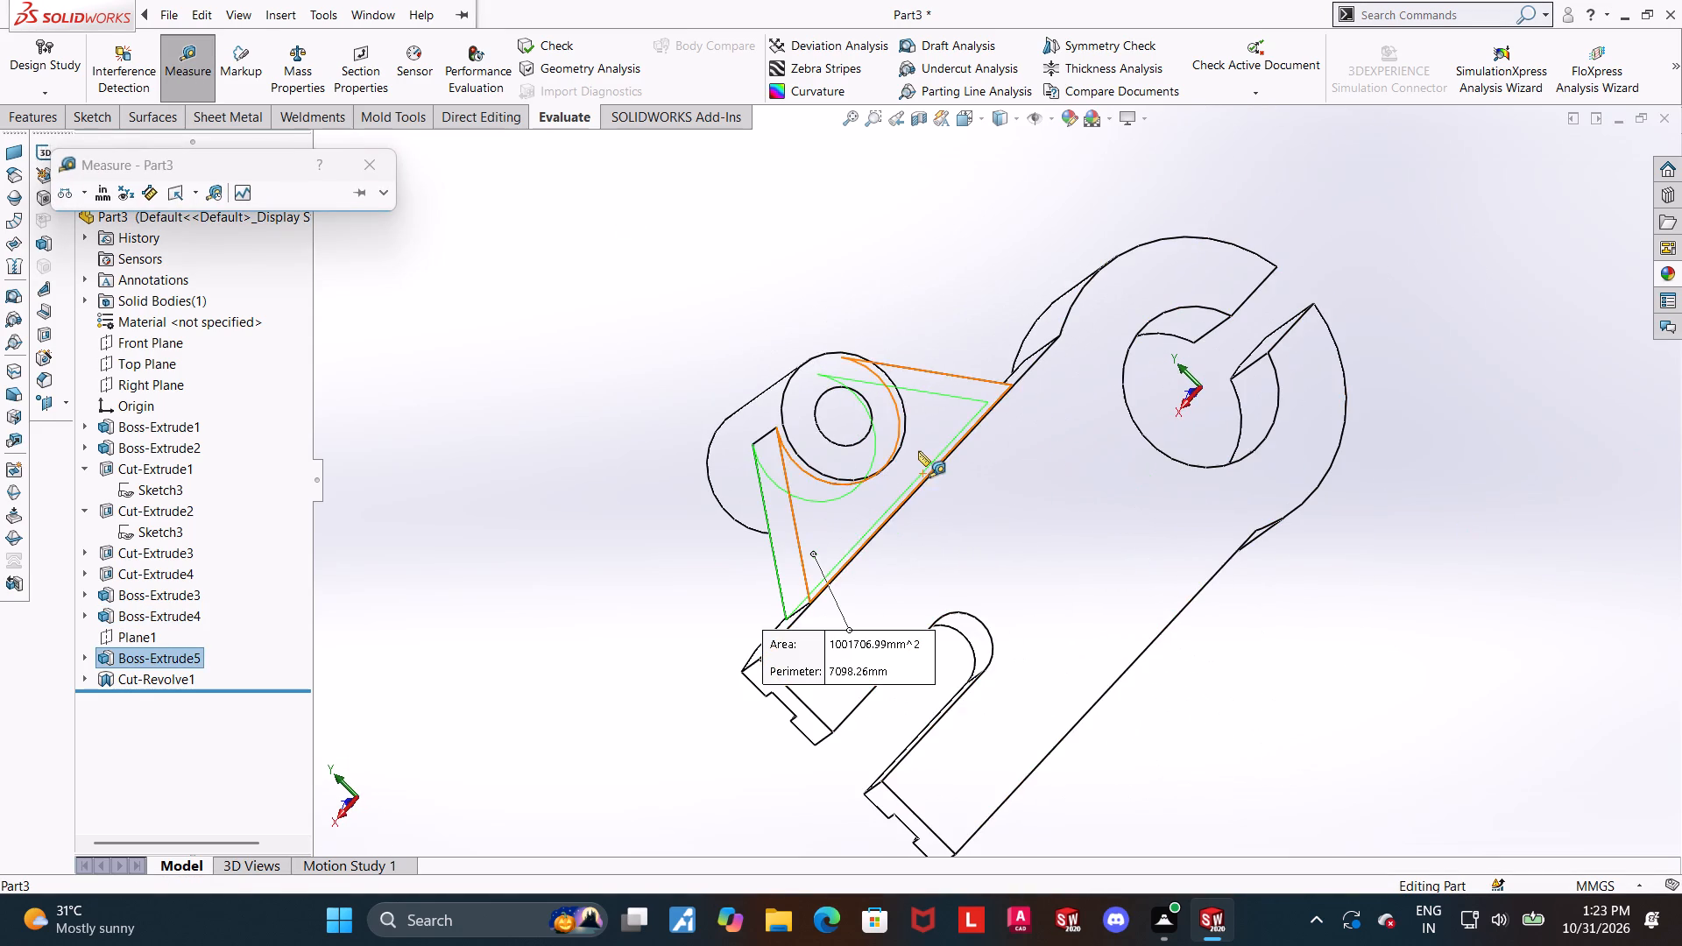
pyautogui.click(918, 441)
pyautogui.hotkey('ctrl', '7')
pyautogui.press('Escape')
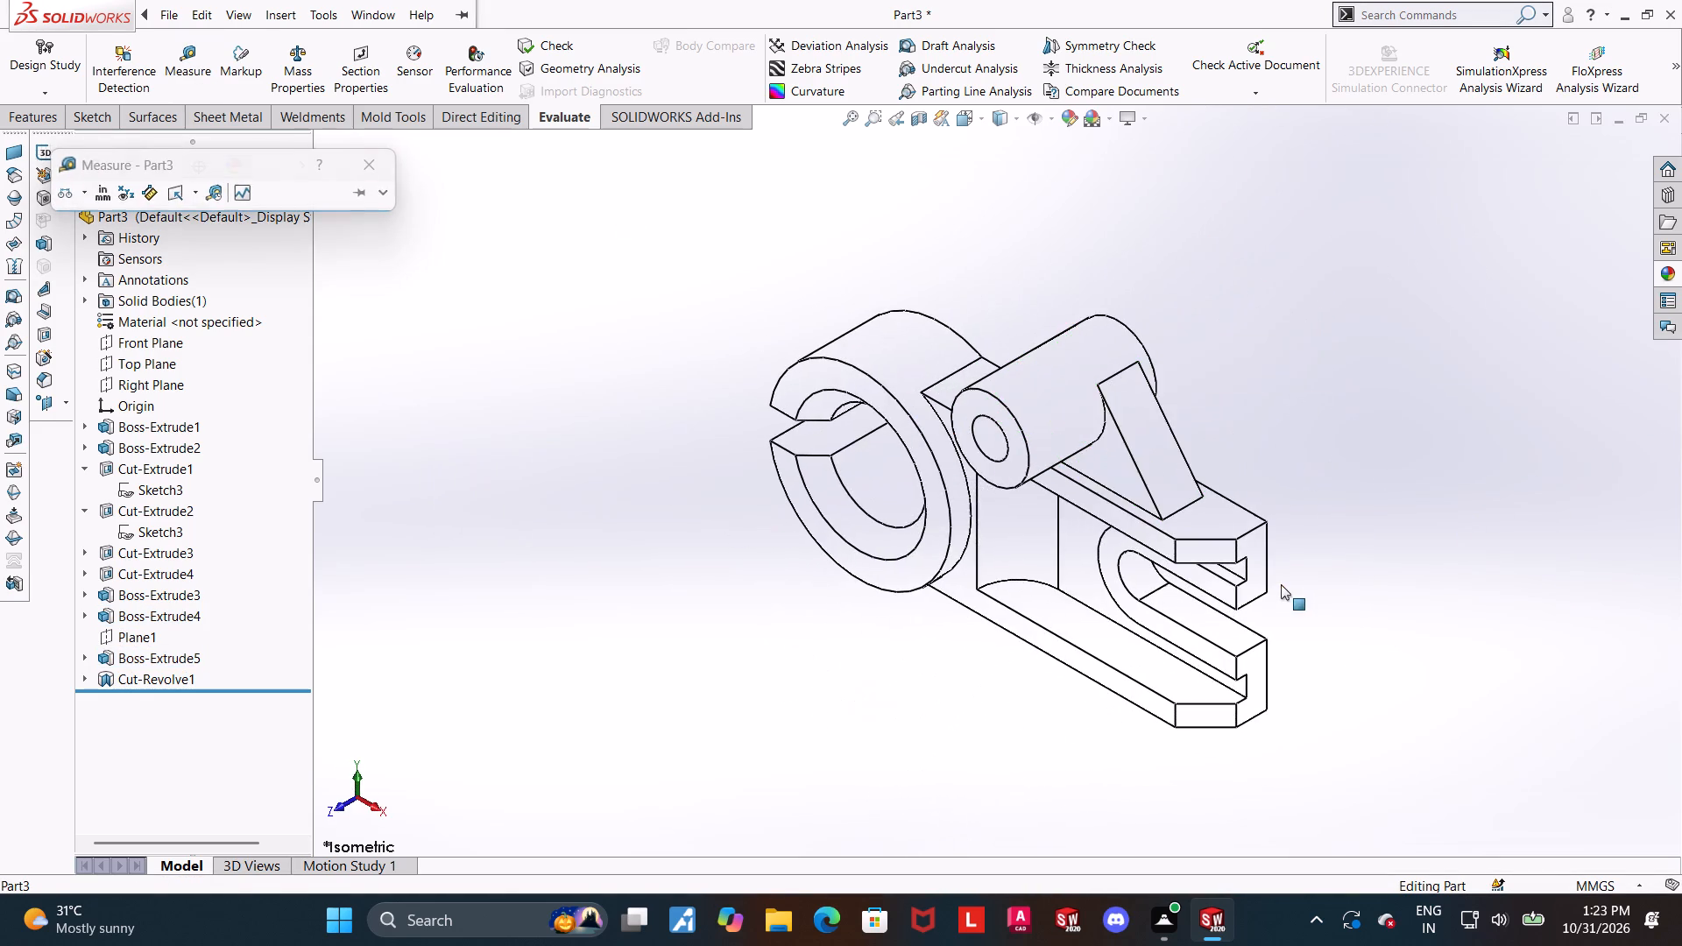
# Measure the distance between the C-shaped ring's front face and the part's back face.
pyautogui.scroll(-2, 802, 440)
pyautogui.click(199, 61)
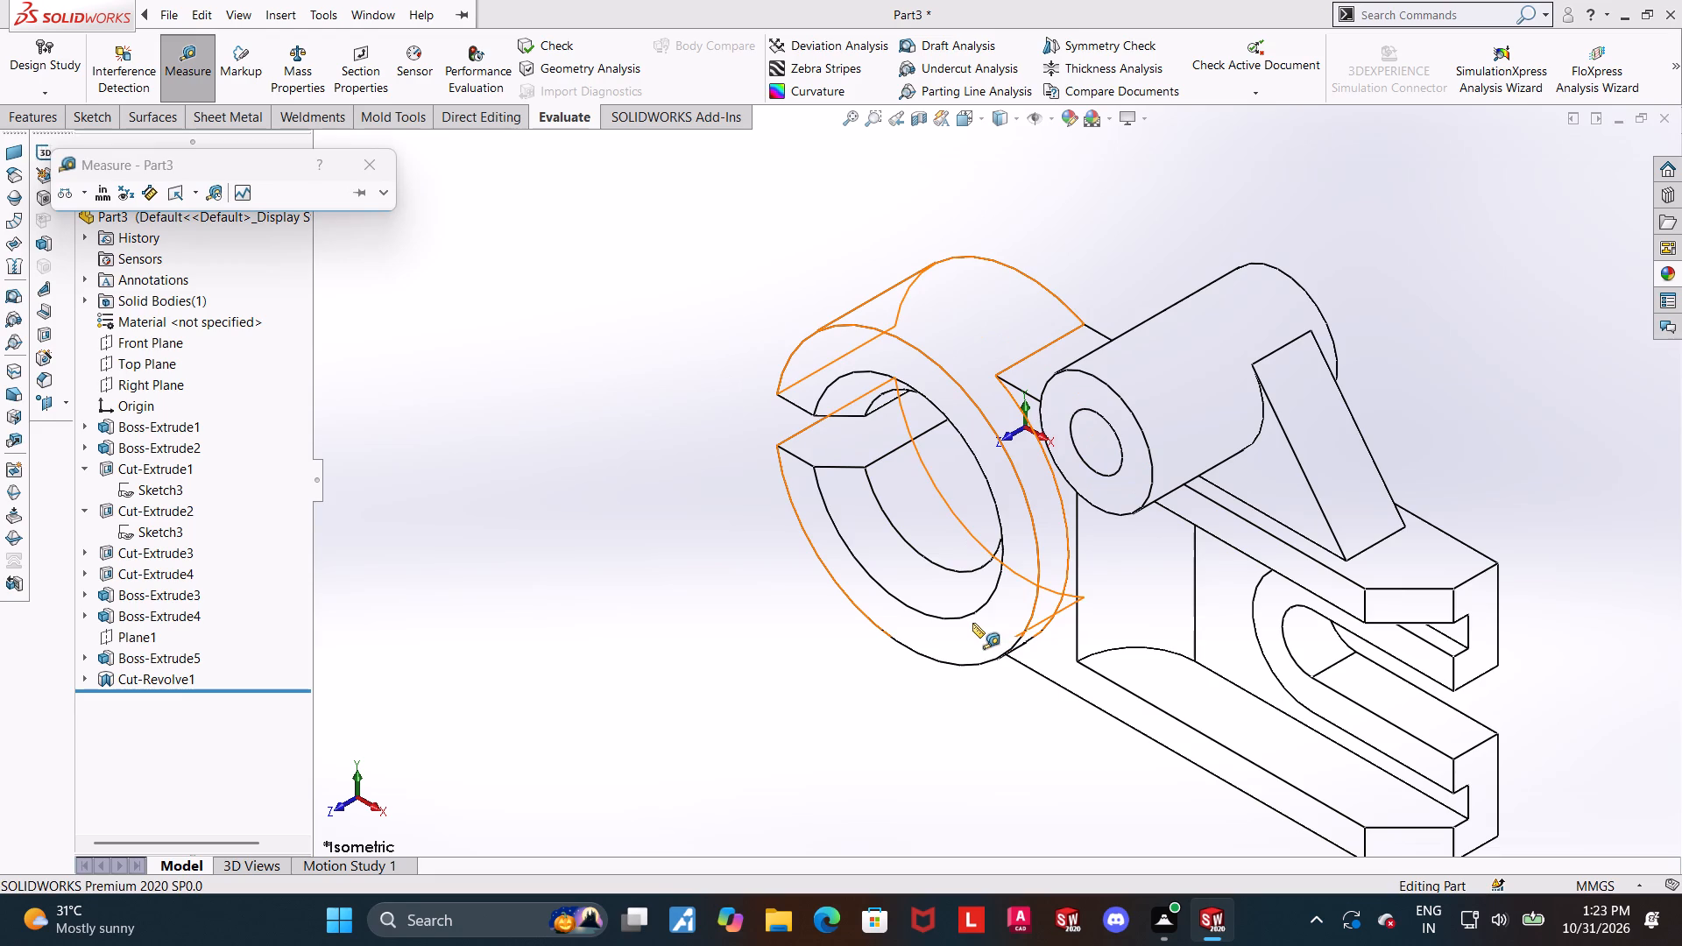
pyautogui.click(972, 623)
pyautogui.scroll(2, 1399, 636)
pyautogui.moveTo(1338, 617); pyautogui.dragTo(1274, 622, button='middle')
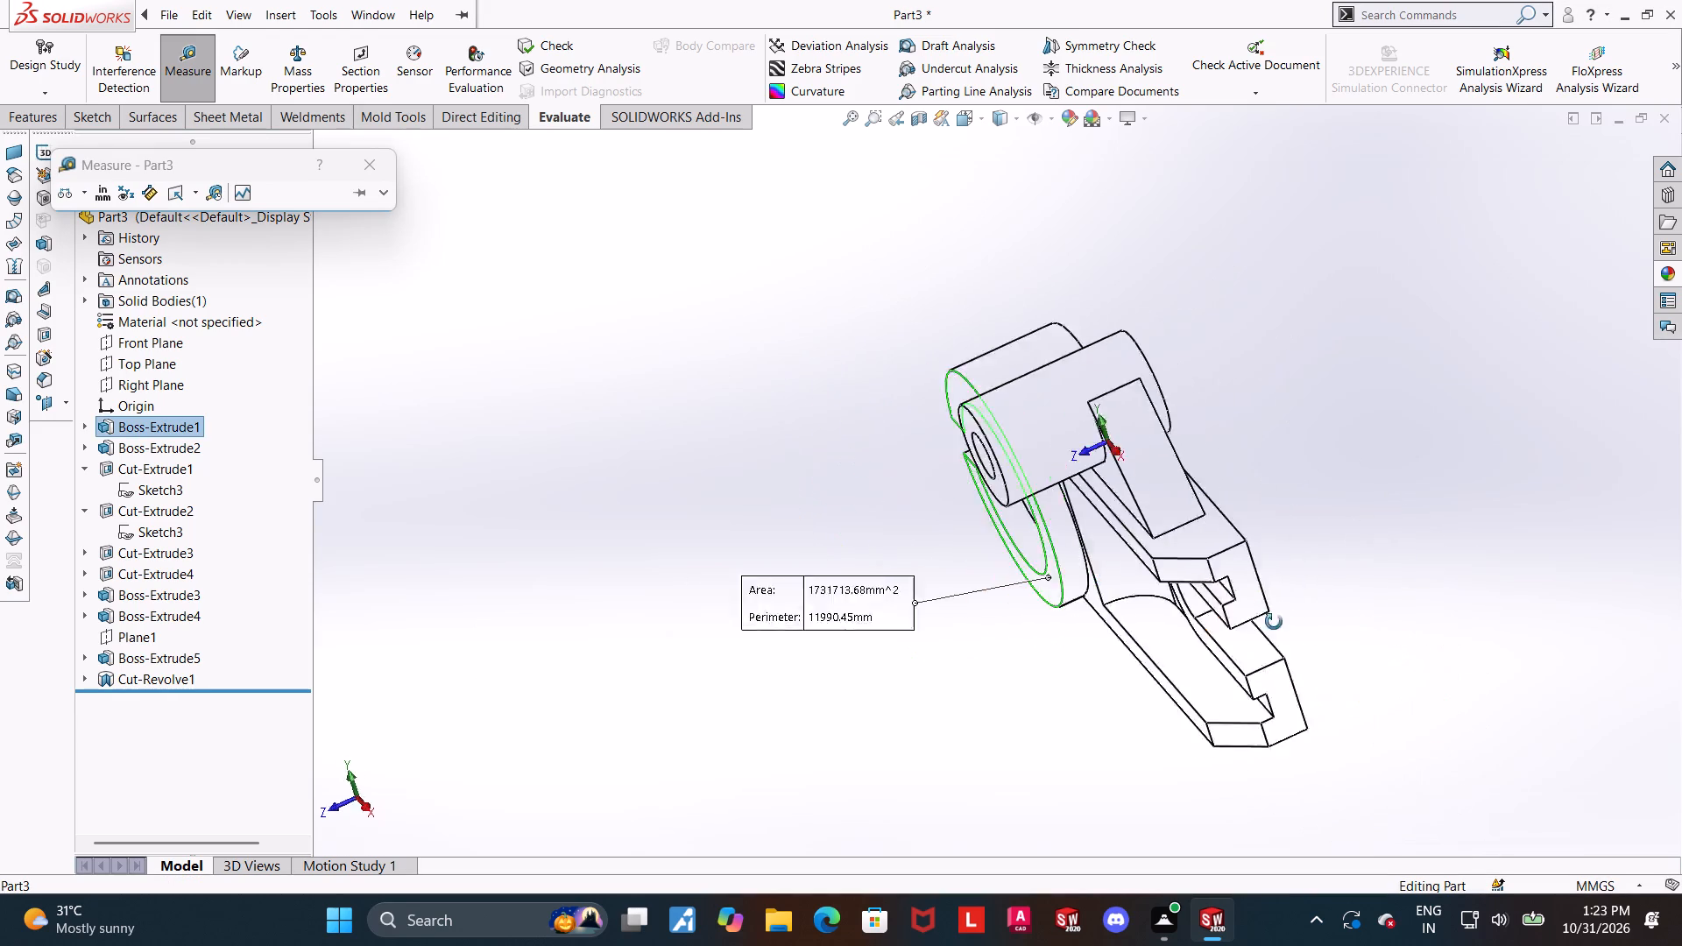
pyautogui.moveTo(1274, 622); pyautogui.dragTo(1100, 752, button='middle')
pyautogui.click(1211, 551)
pyautogui.moveTo(1232, 601); pyautogui.dragTo(1533, 550, button='middle')
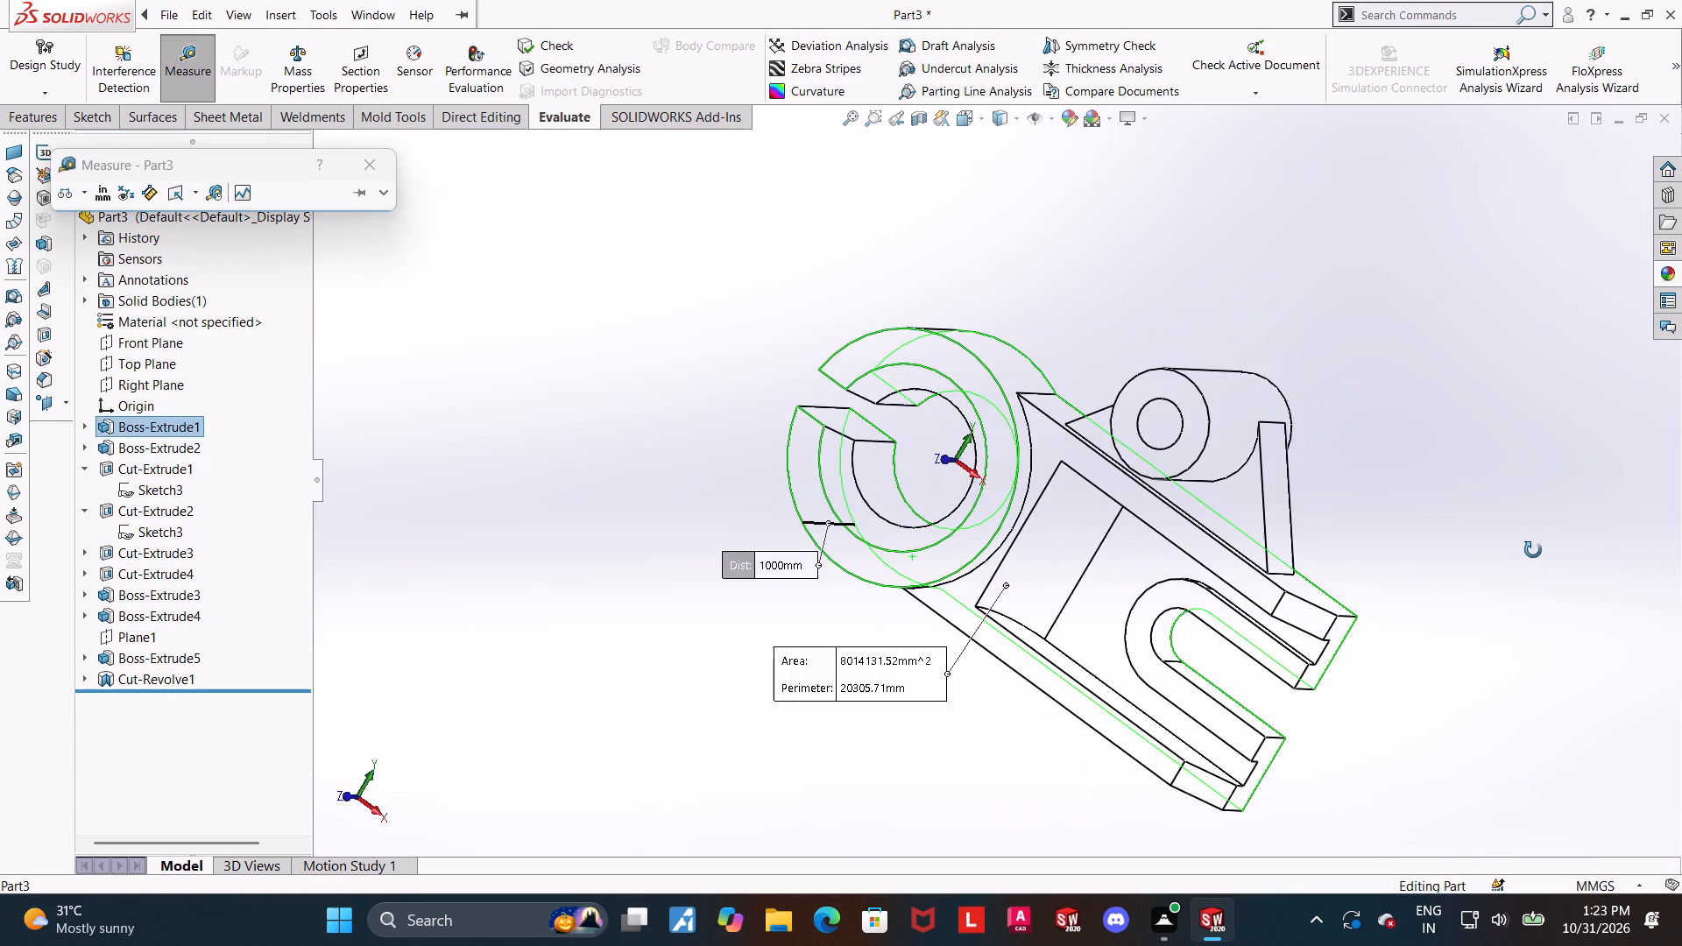
pyautogui.moveTo(1533, 550); pyautogui.dragTo(1538, 546, button='middle')
pyautogui.press('Escape')
# Measure the radius of the C-shaped ring's outer cylindrical face from the isometric view.
pyautogui.hotkey('ctrl', '7')
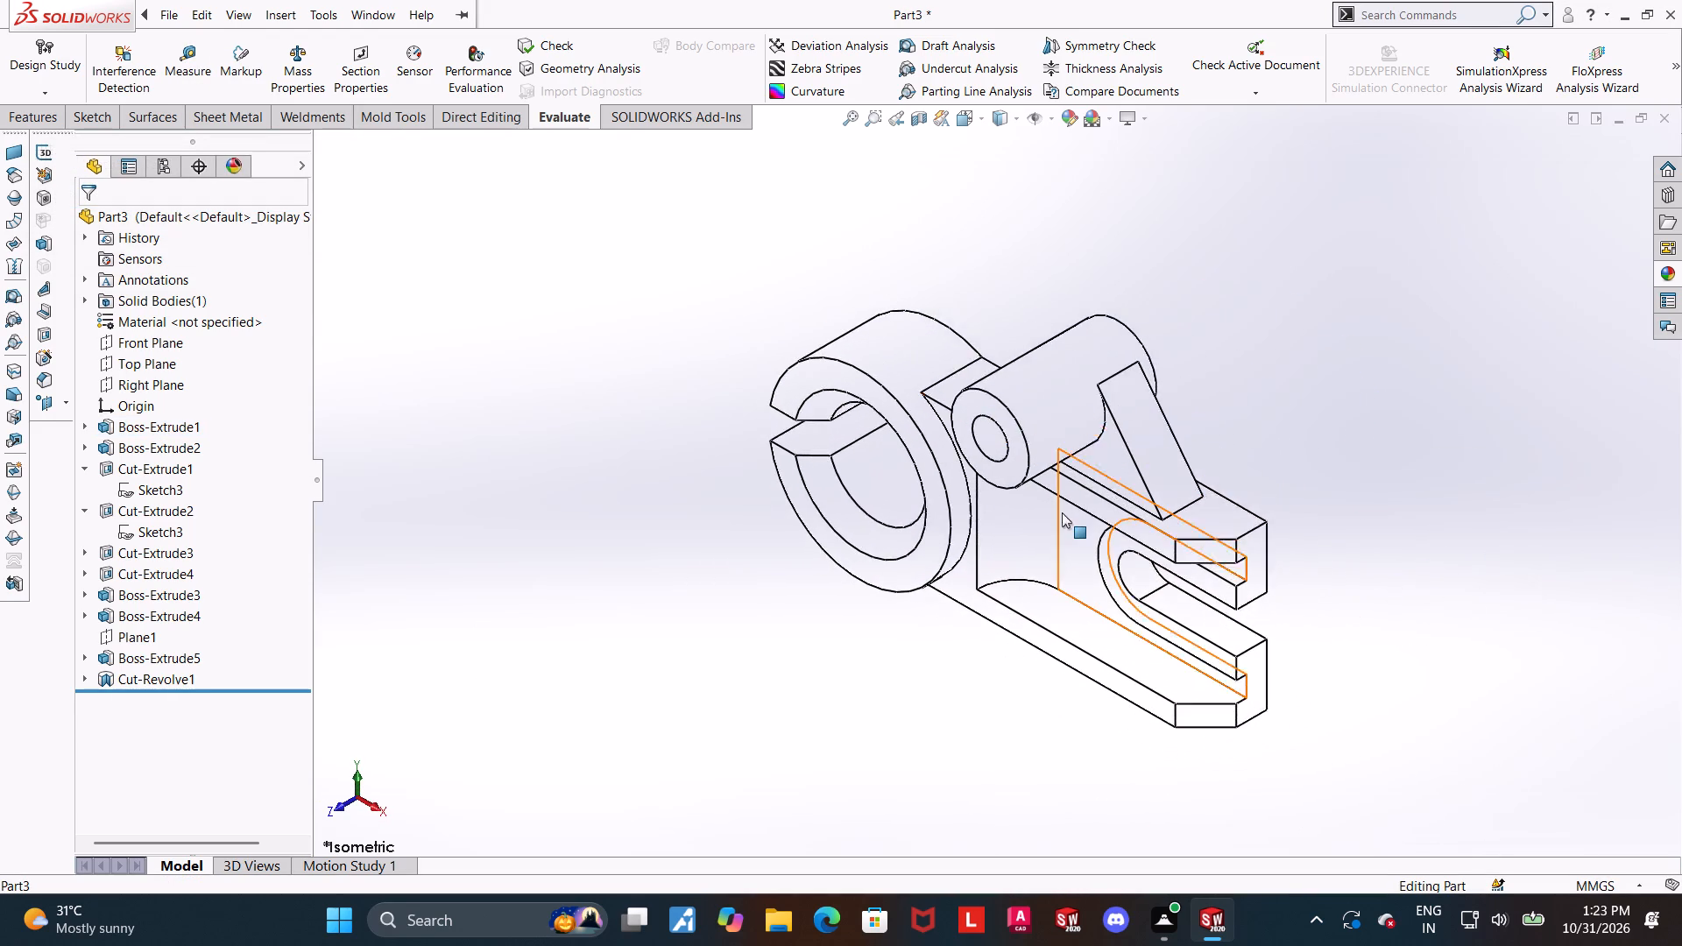
pyautogui.scroll(-1, 1062, 512)
pyautogui.press('Escape')
pyautogui.click(204, 67)
pyautogui.click(813, 301)
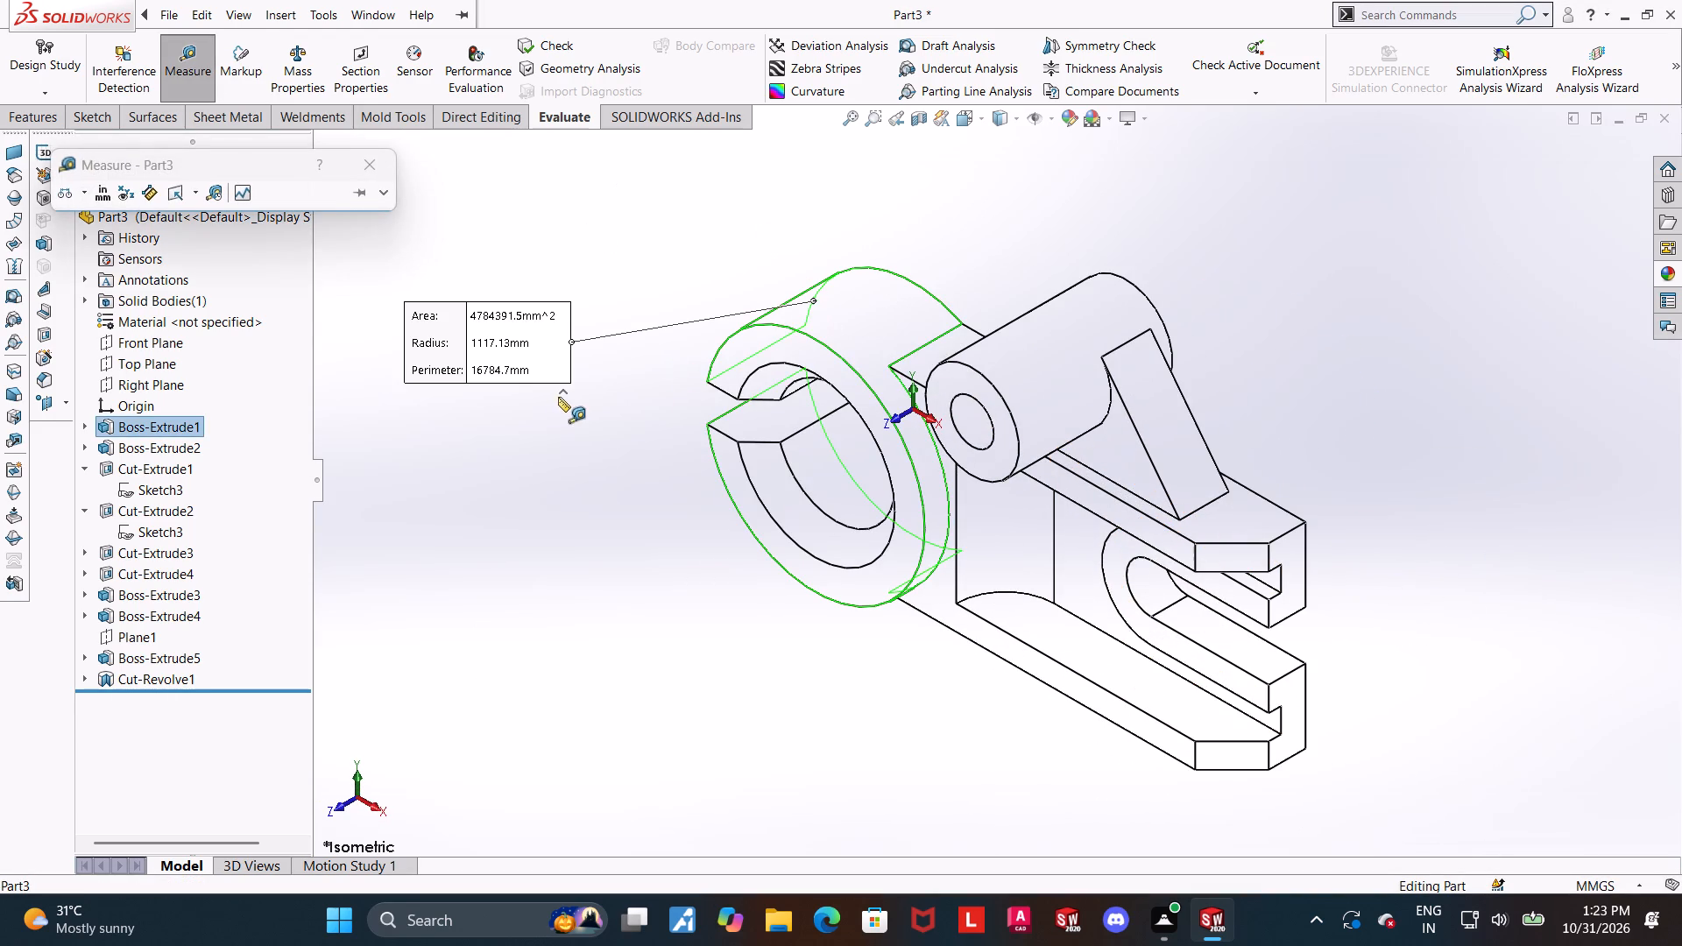
pyautogui.press('Escape')
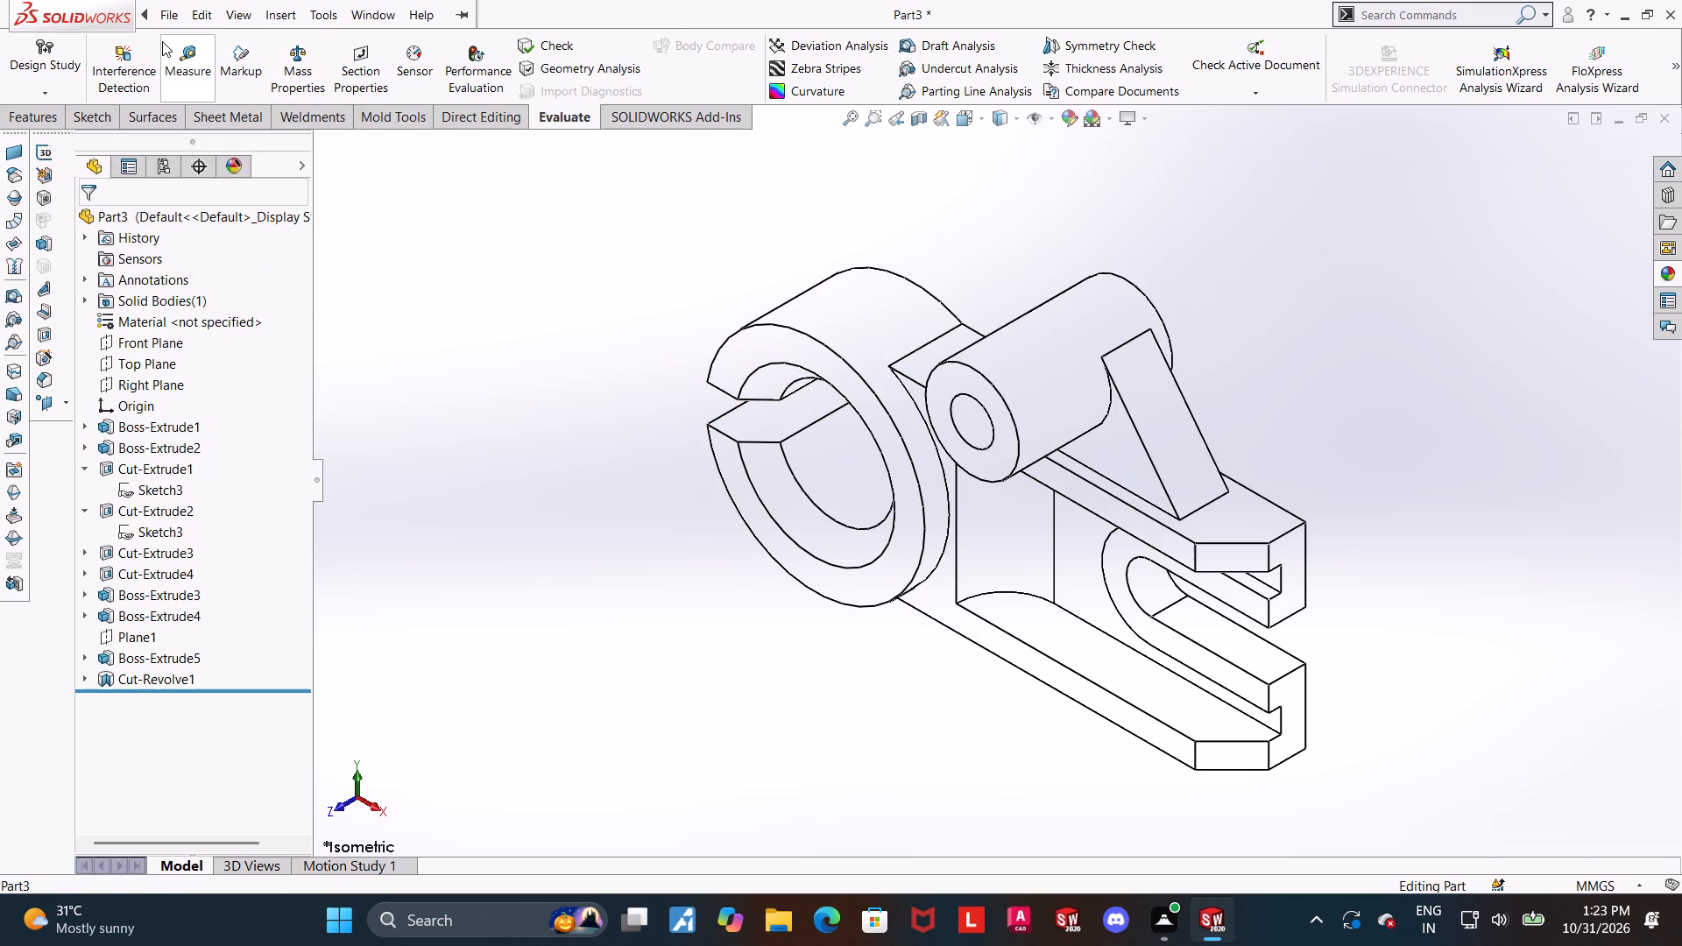
pyautogui.click(180, 57)
pyautogui.click(901, 313)
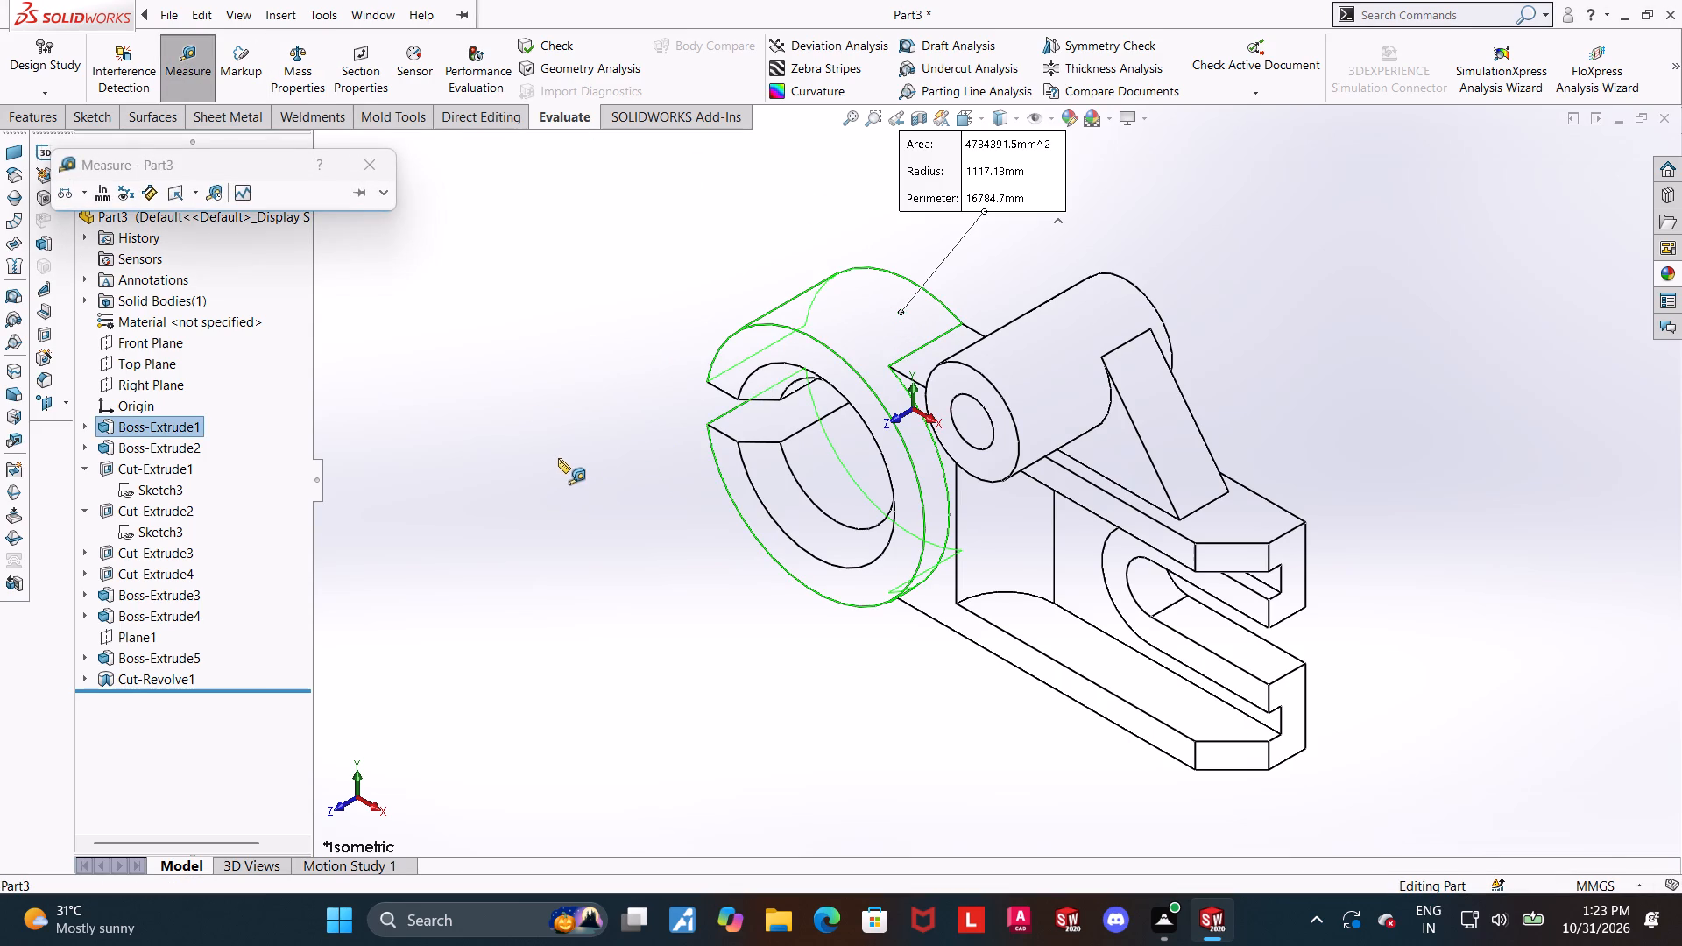
pyautogui.scroll(1, 560, 455)
pyautogui.scroll(-2, 933, 365)
pyautogui.press('Escape')
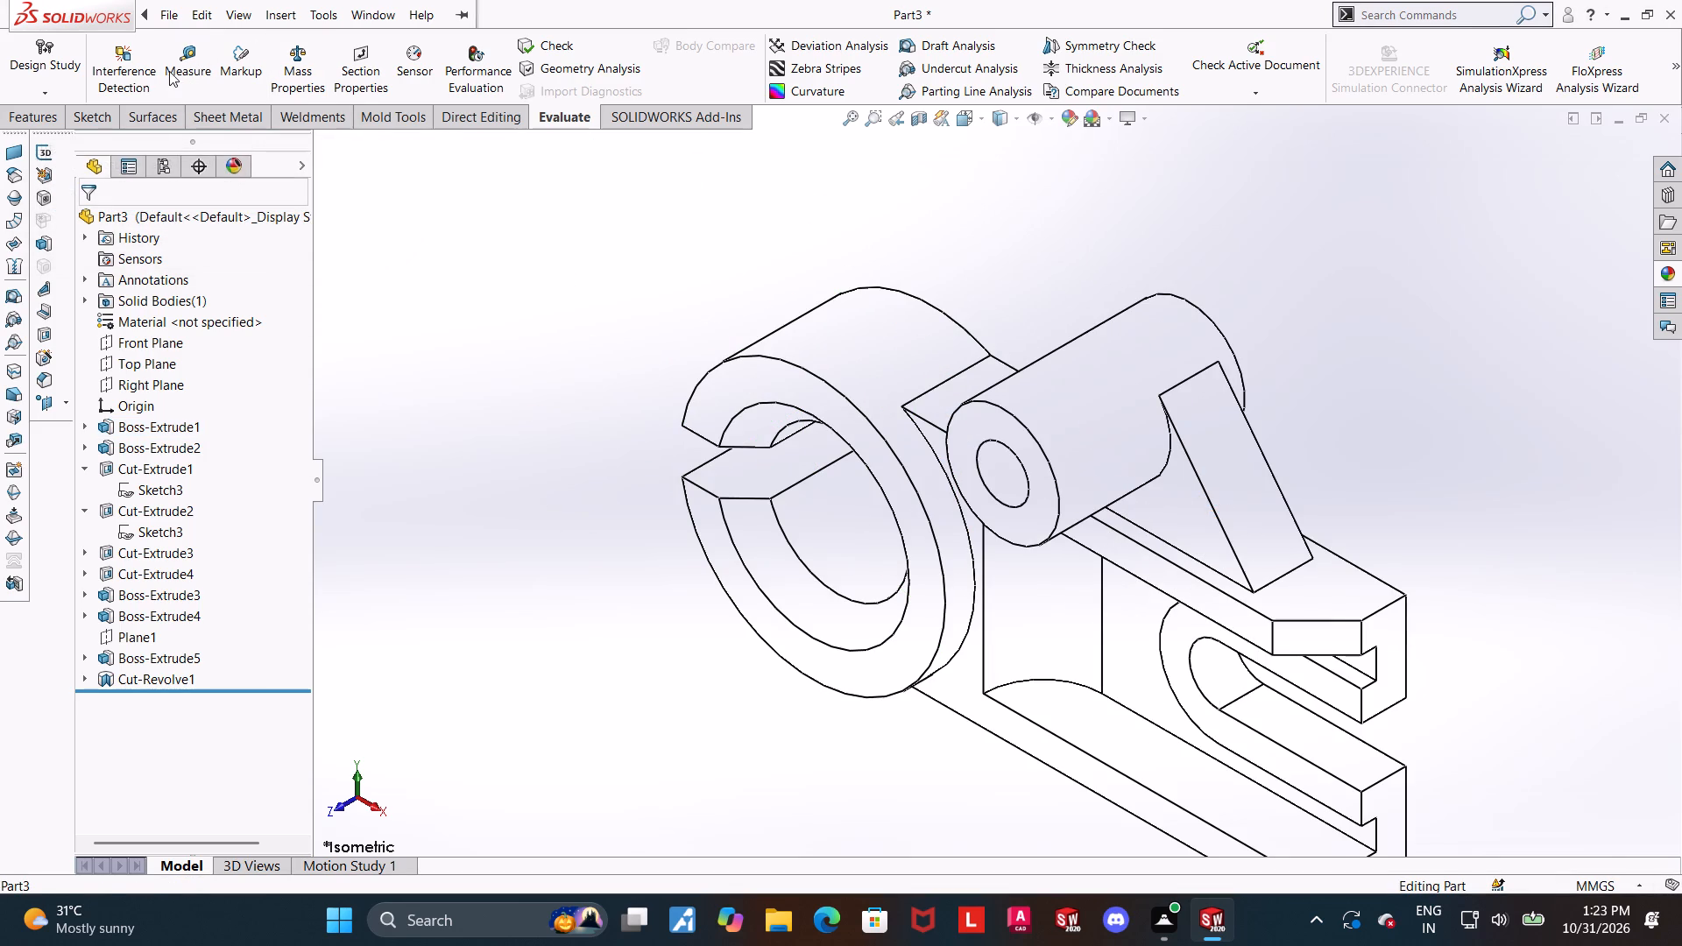
# Measure the radius of the C-shaped ring's bore.
pyautogui.click(185, 65)
pyautogui.click(784, 525)
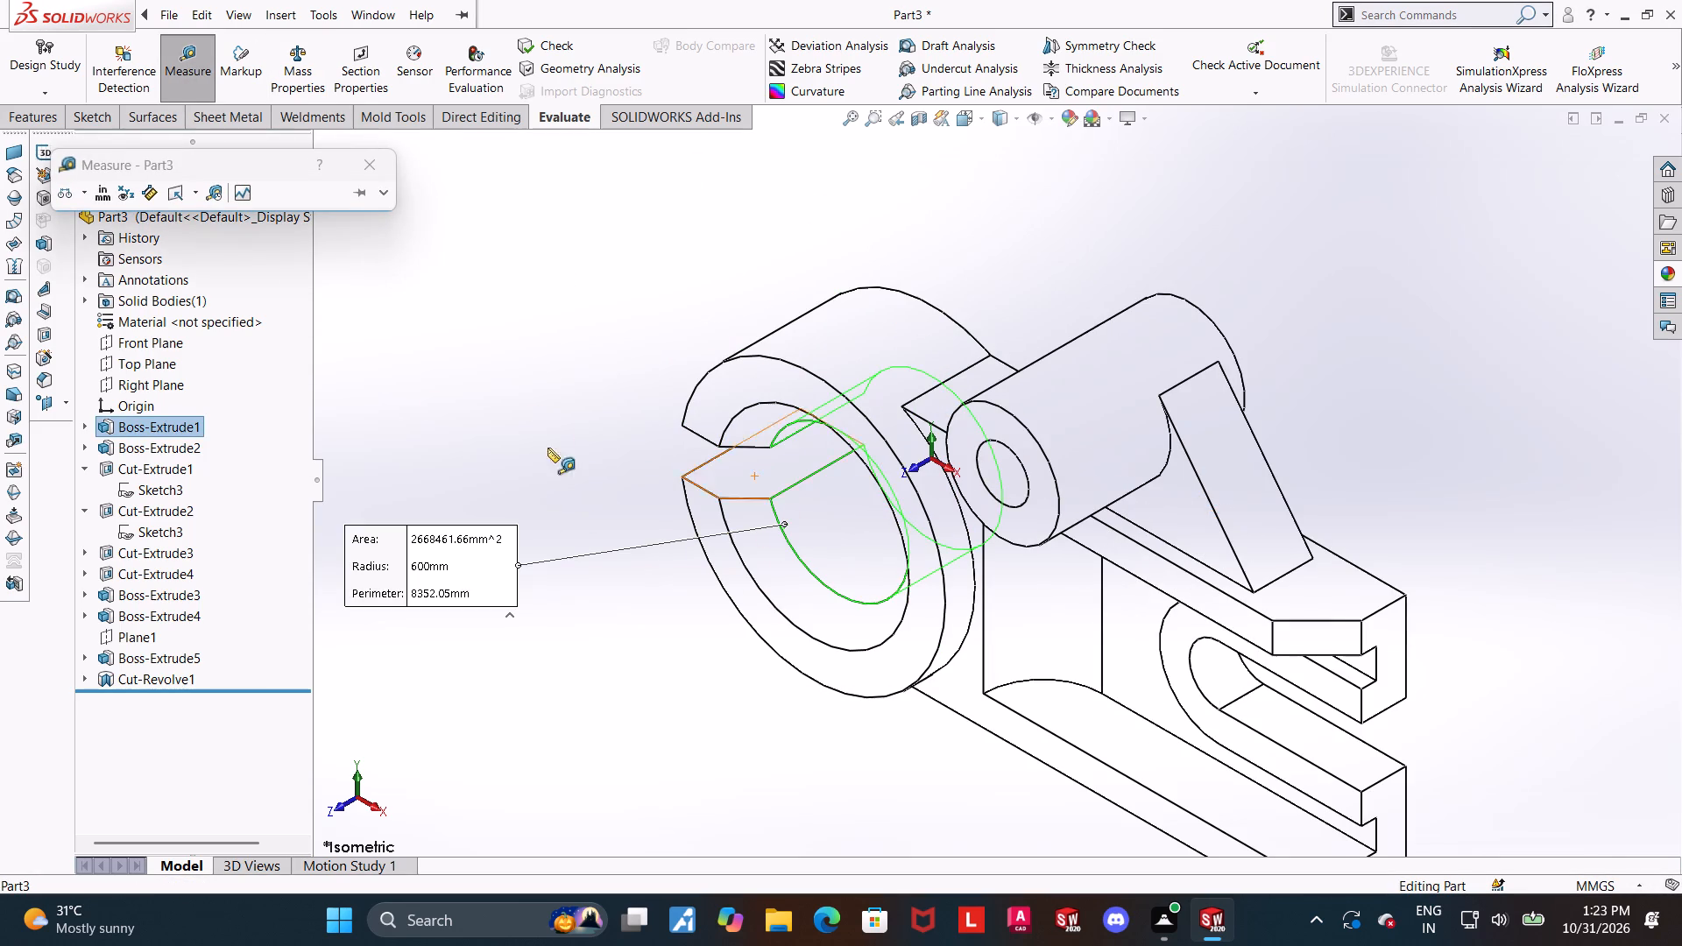
pyautogui.press('Escape')
# Measure the gap between the two facing end faces of the C-shaped ring's opening.
pyautogui.click(195, 72)
pyautogui.moveTo(843, 492); pyautogui.dragTo(933, 329, button='middle')
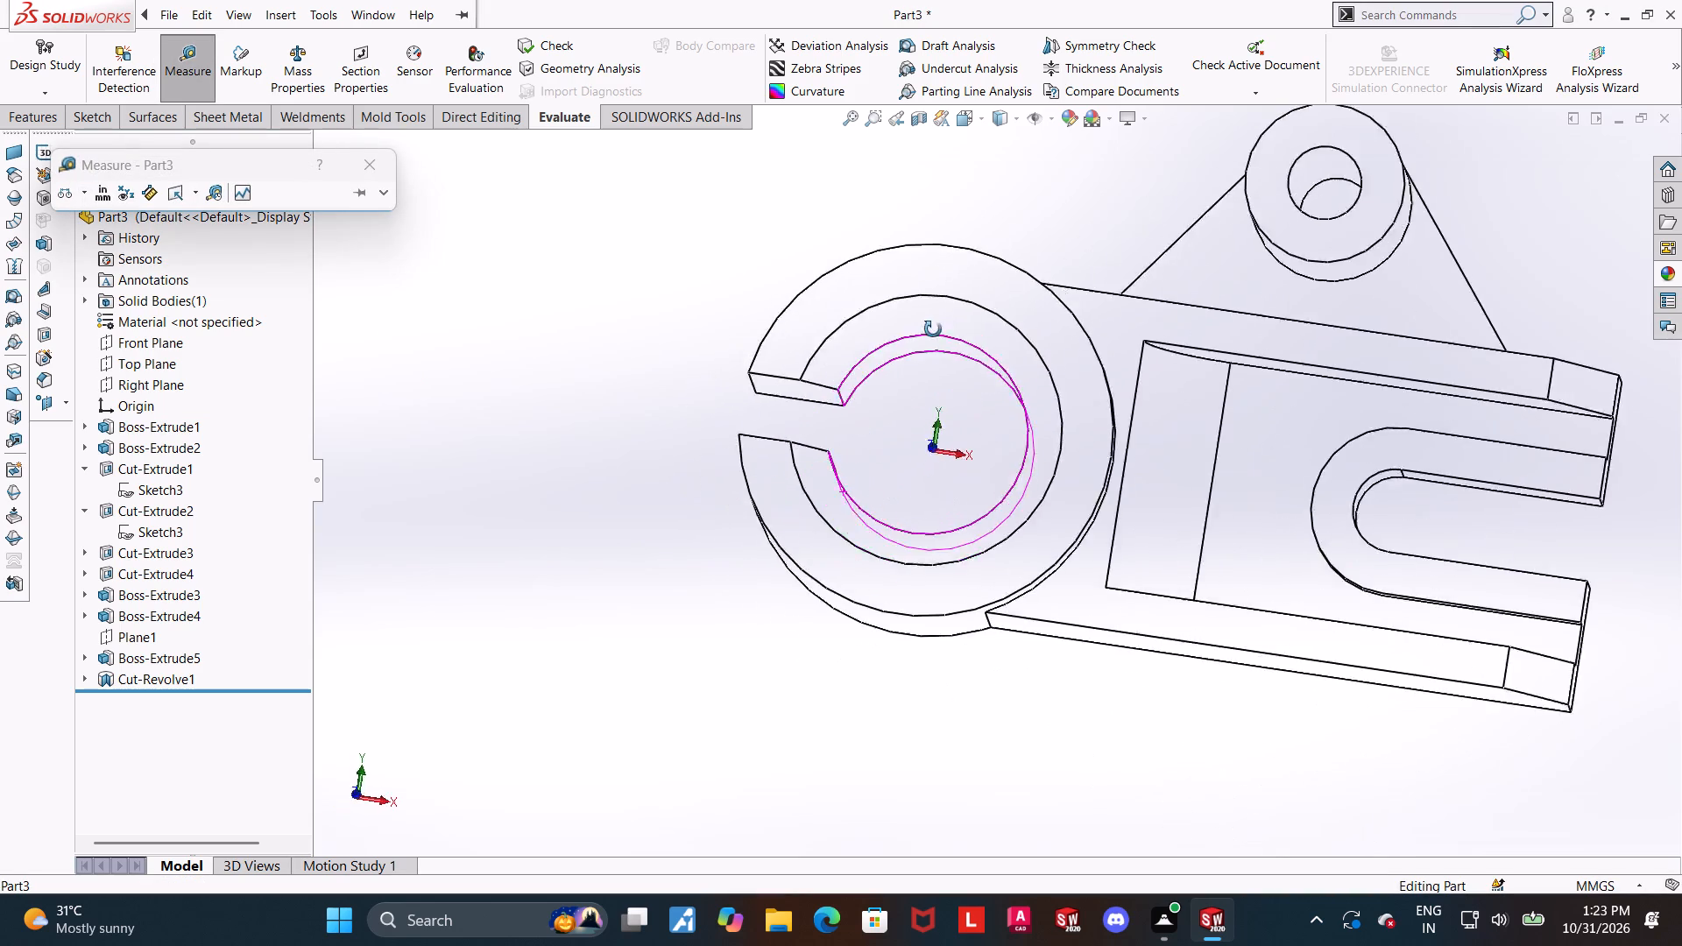
pyautogui.moveTo(933, 329); pyautogui.dragTo(974, 469, button='middle')
pyautogui.scroll(1, 974, 467)
pyautogui.click(857, 490)
pyautogui.moveTo(960, 564); pyautogui.dragTo(958, 374, button='middle')
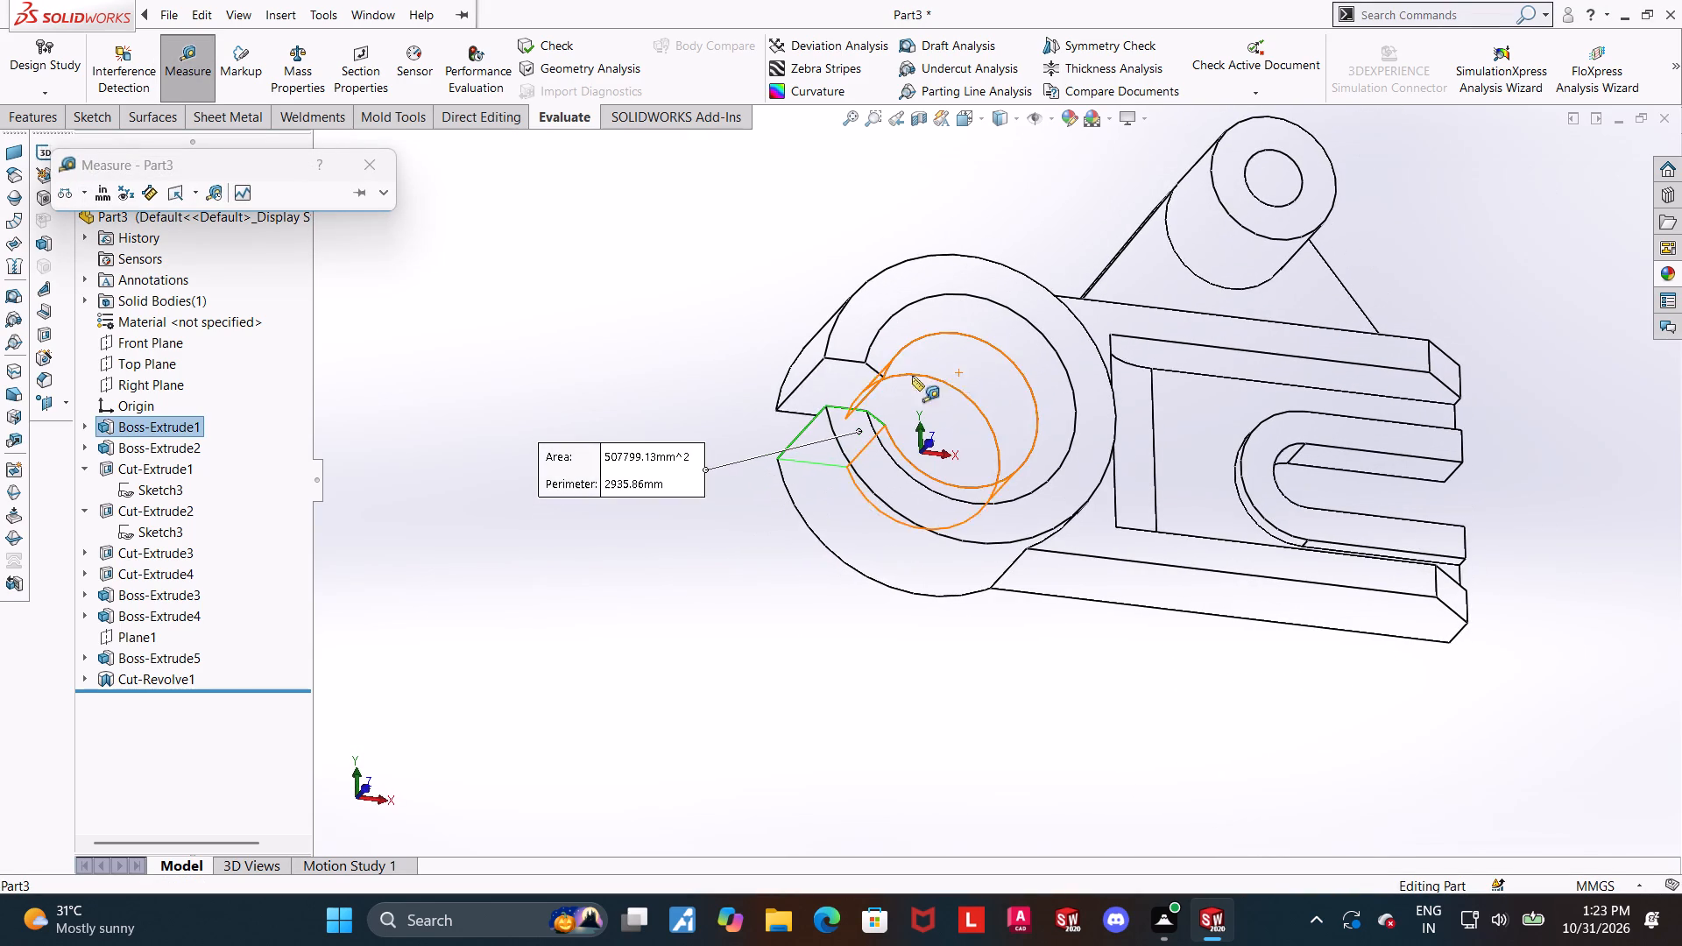
pyautogui.click(850, 386)
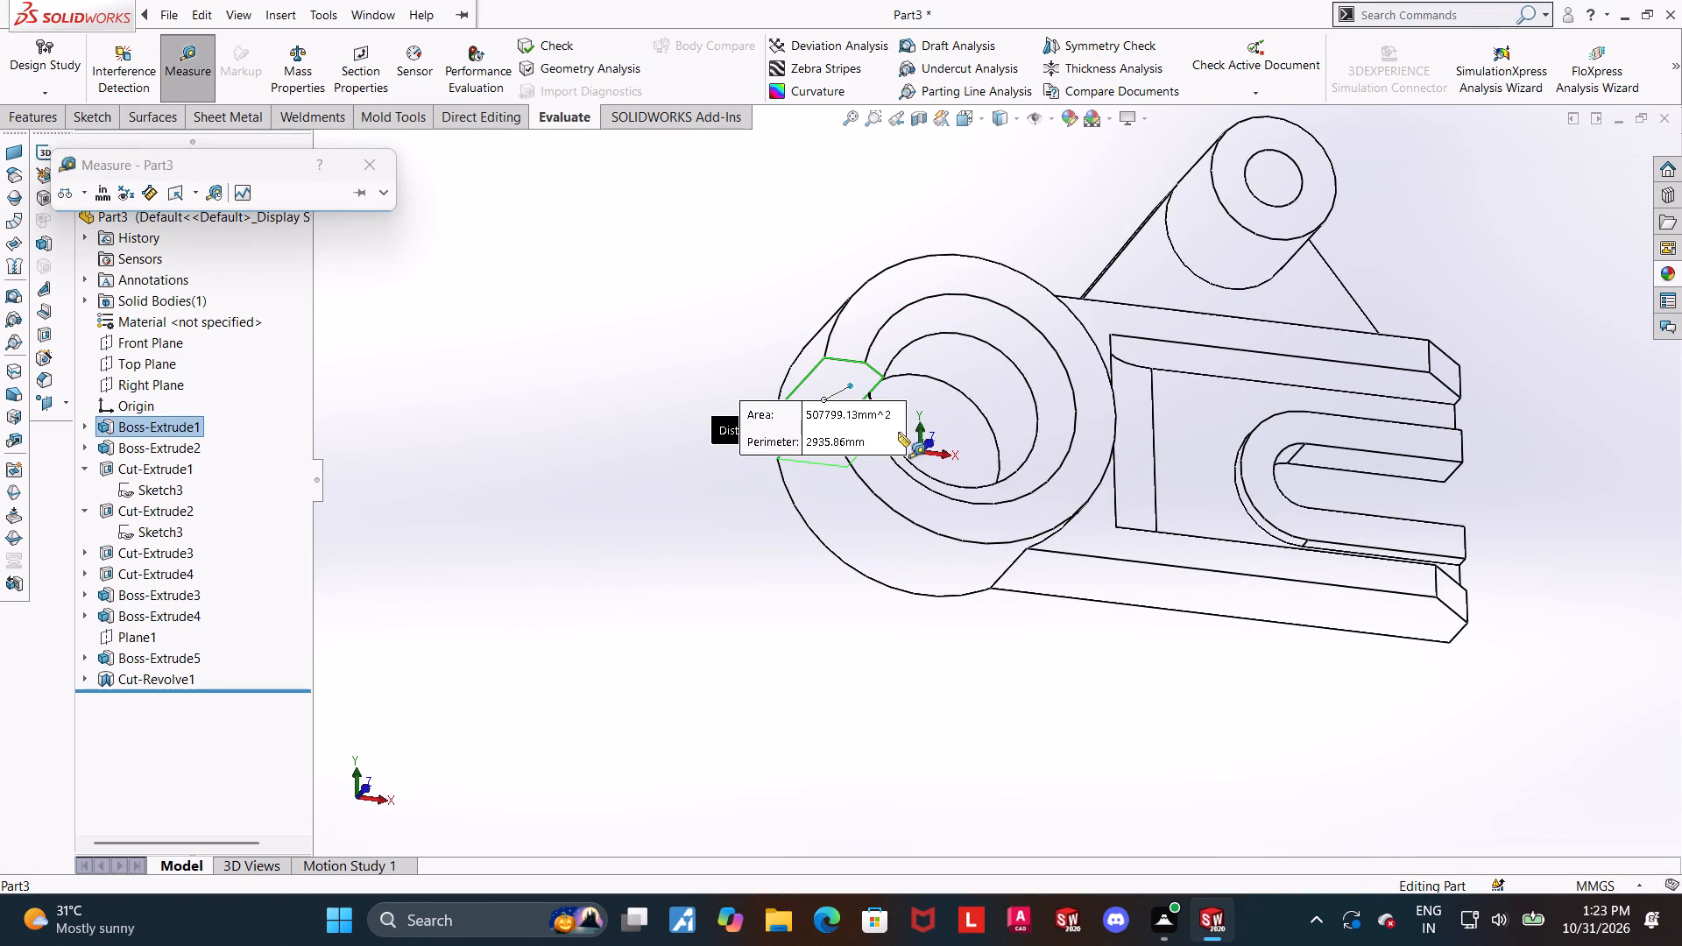
pyautogui.press('Escape')
# Repeat the gap measurement between the two end faces at the C-shaped ring's opening.
pyautogui.moveTo(830, 532); pyautogui.dragTo(805, 597, button='middle')
pyautogui.scroll(-5, 819, 385)
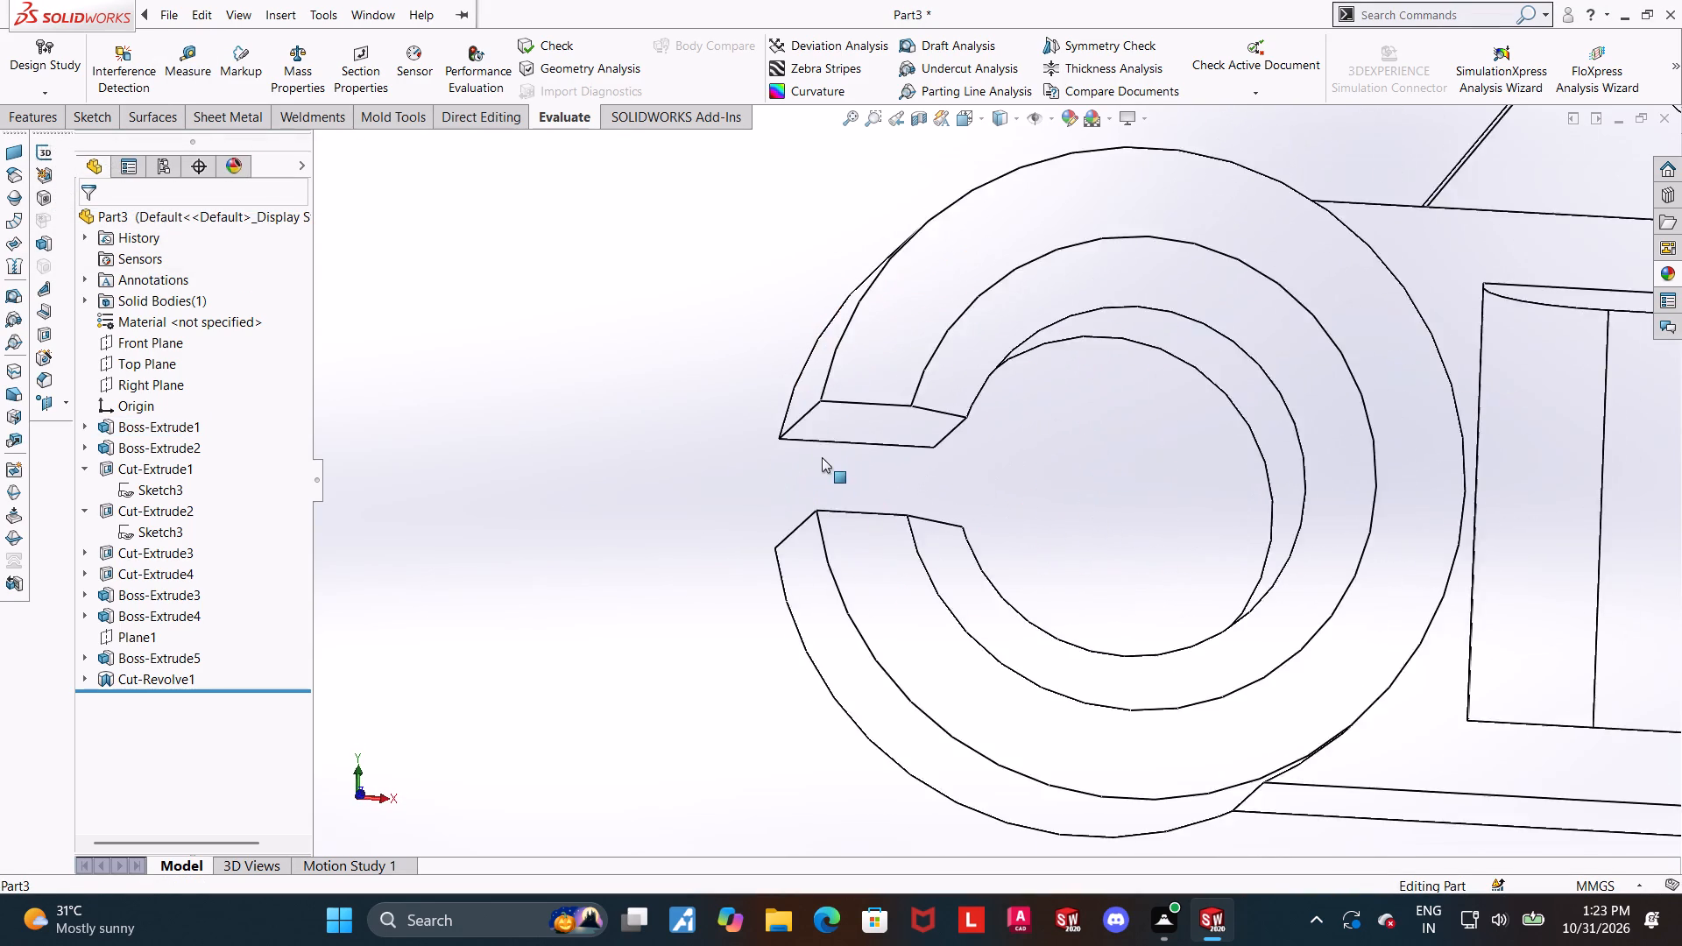
pyautogui.moveTo(823, 462); pyautogui.dragTo(877, 698, button='middle')
pyautogui.press('Escape')
pyautogui.moveTo(196, 69); pyautogui.dragTo(213, 69)
pyautogui.click(905, 626)
pyautogui.scroll(1, 986, 671)
pyautogui.moveTo(986, 672); pyautogui.dragTo(958, 383, button='middle')
pyautogui.click(943, 531)
pyautogui.press('Escape')
# Measure the distance between the outer and inner circular edges of the ring's bevel.
pyautogui.scroll(1, 788, 602)
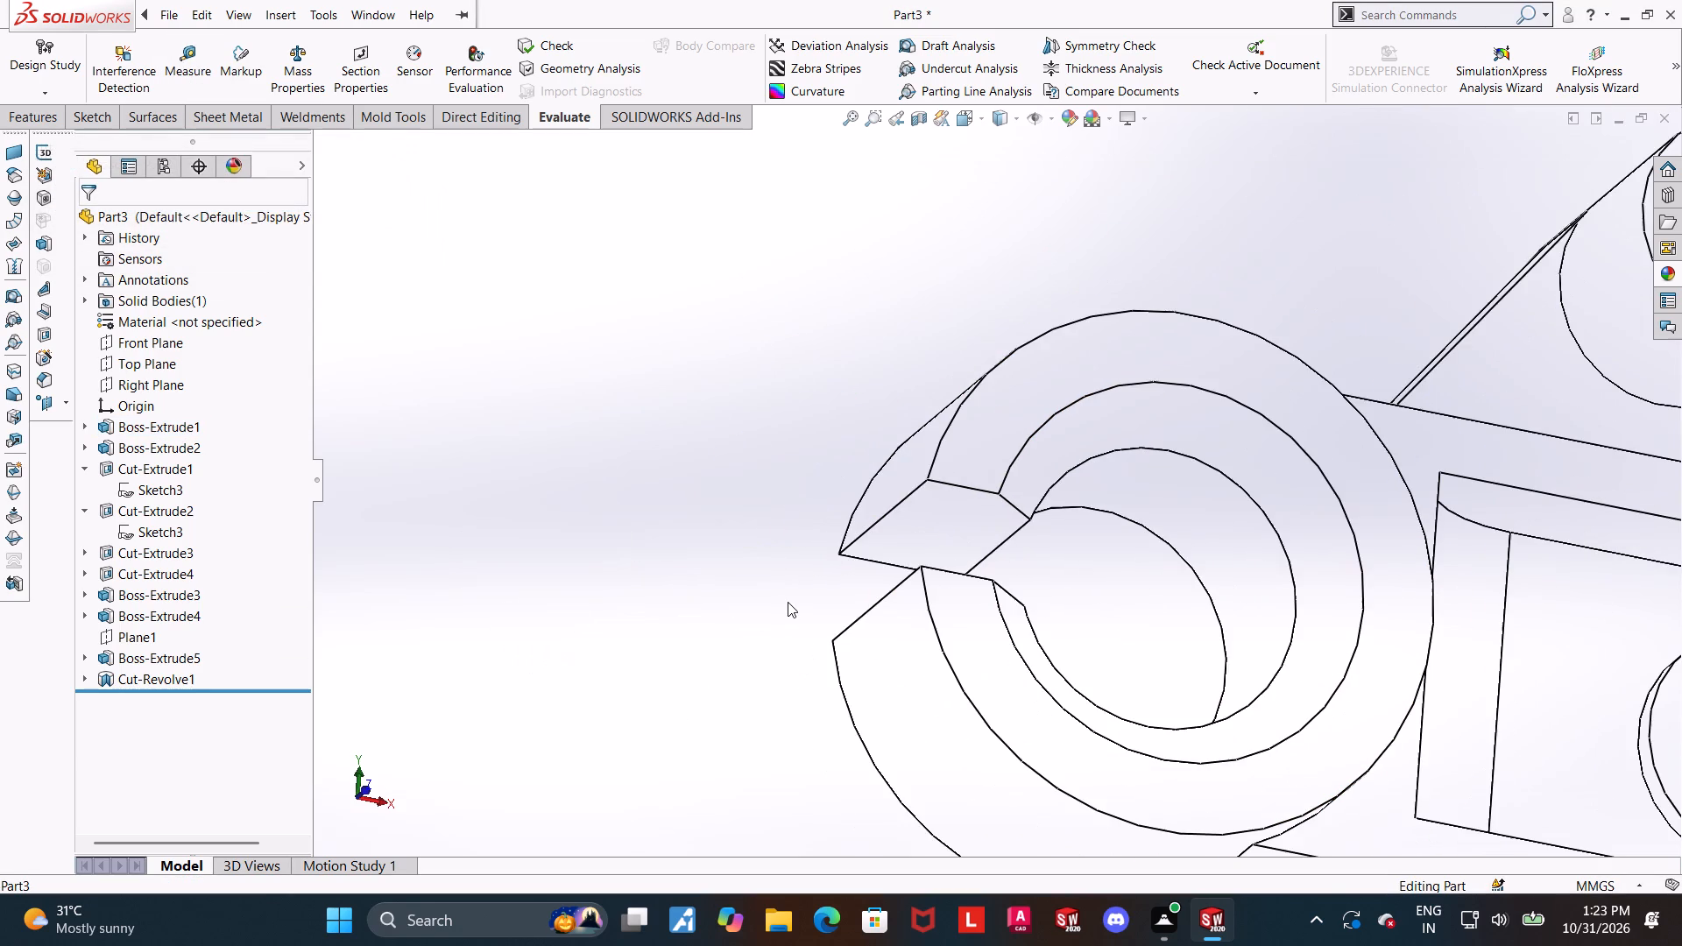
pyautogui.hotkey('ctrl', '7')
pyautogui.press('Escape')
pyautogui.press('`')
pyautogui.scroll(-6, 866, 477)
pyautogui.click(187, 55)
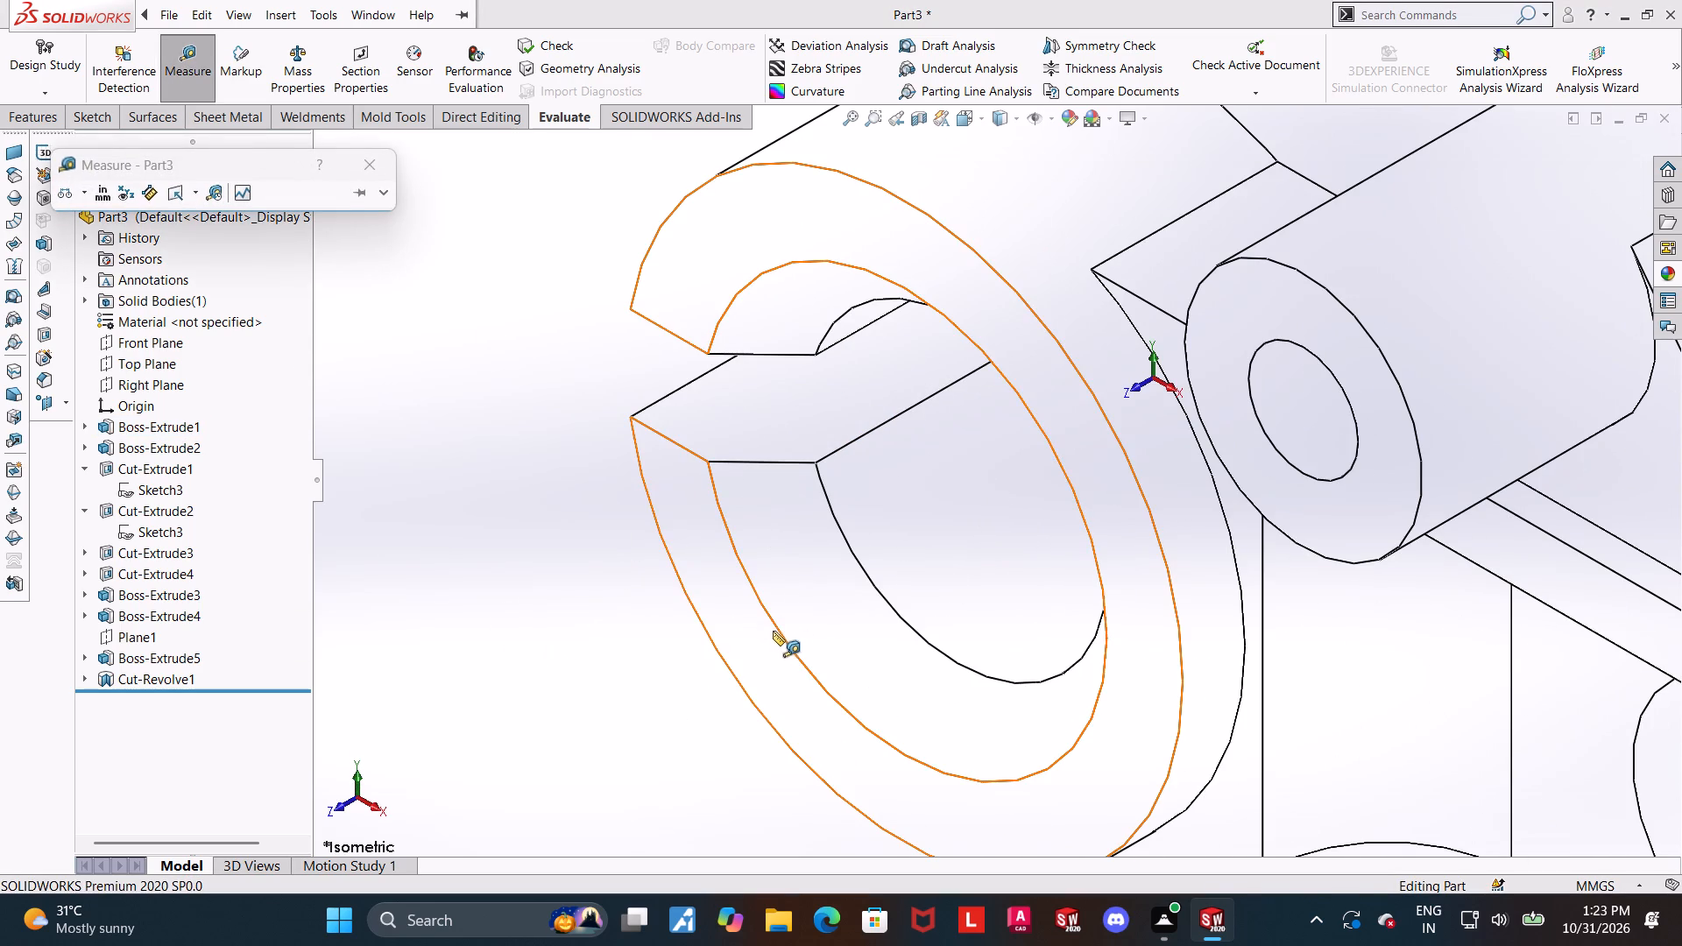
pyautogui.click(777, 631)
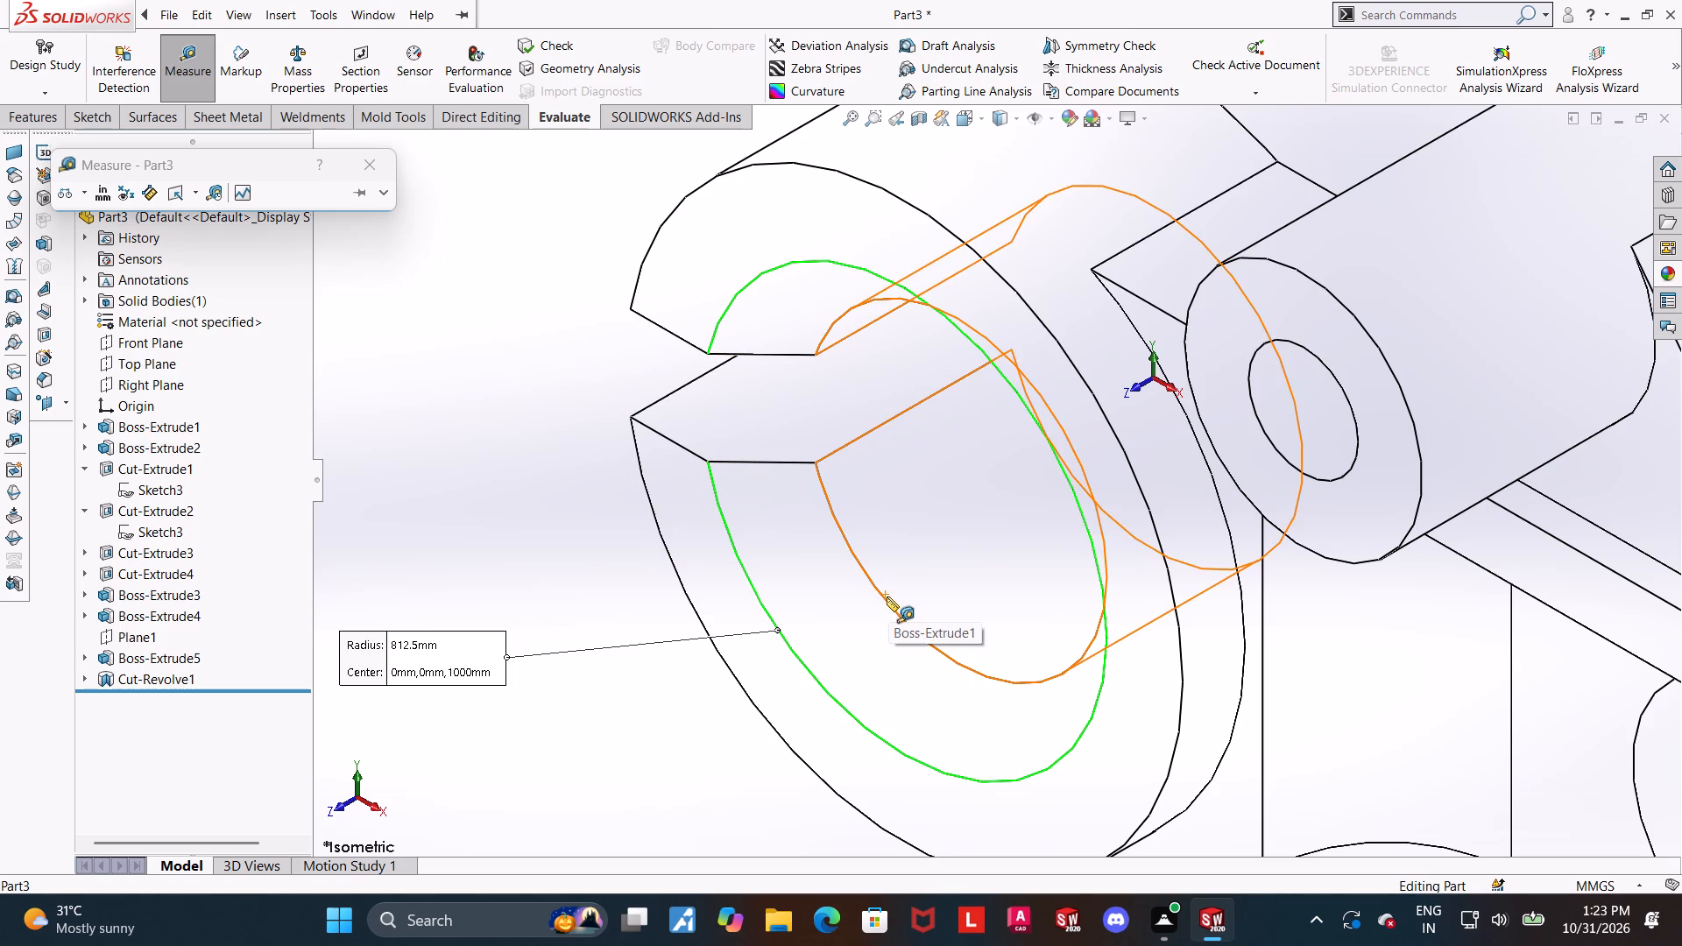
pyautogui.click(887, 597)
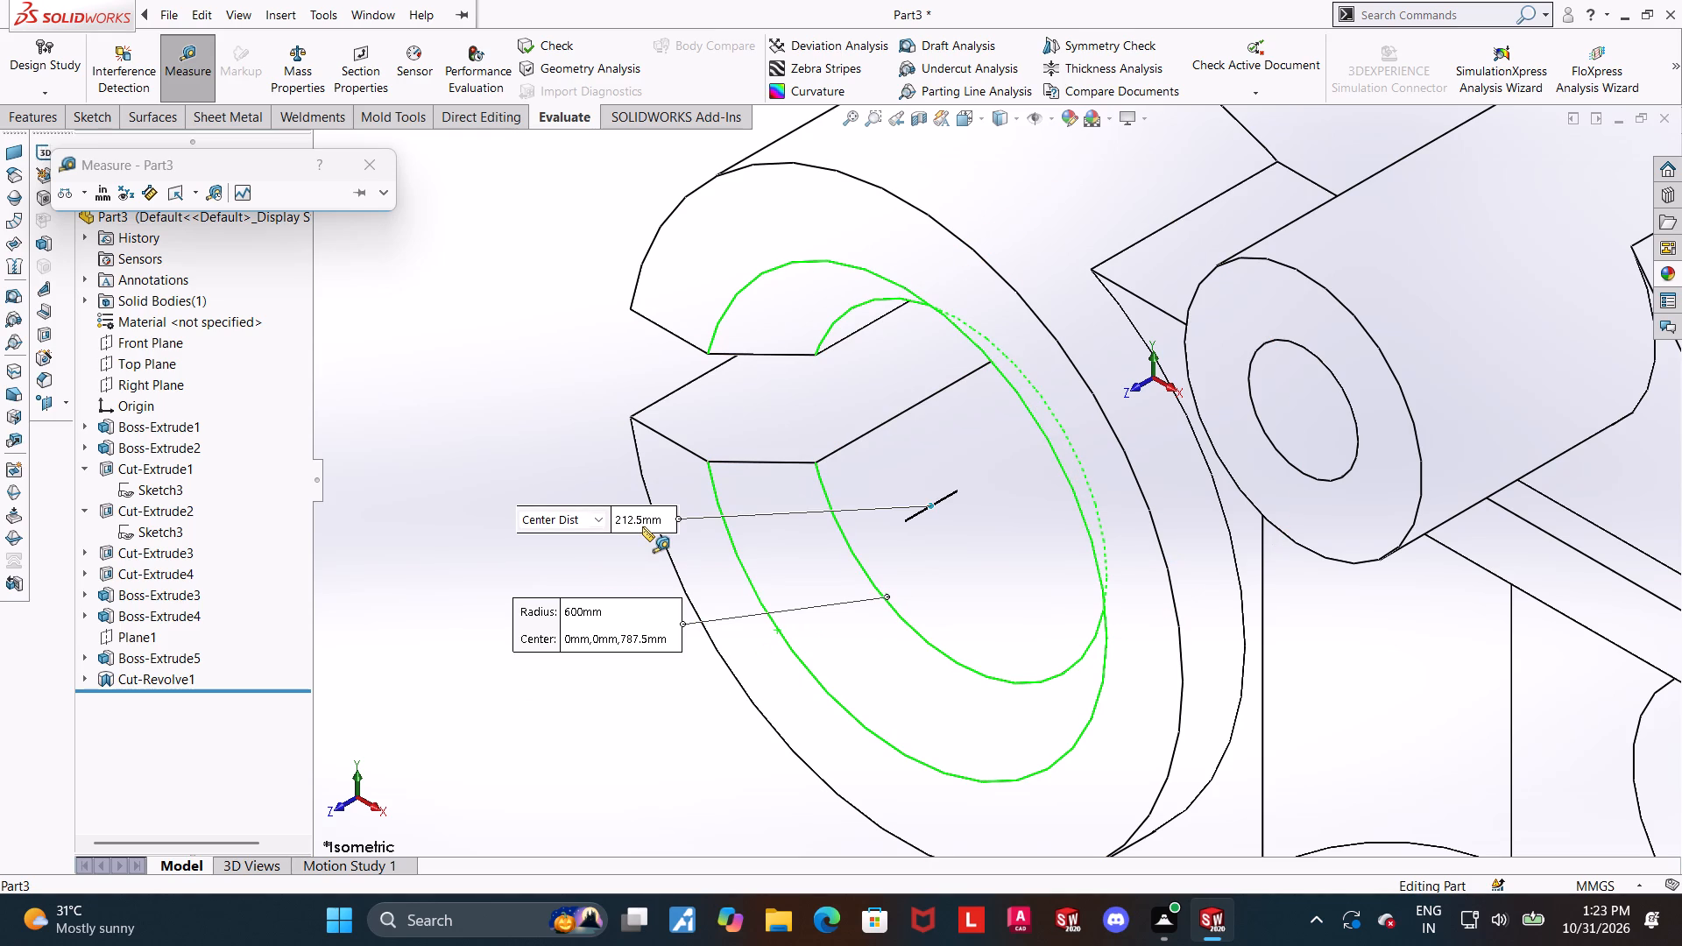
pyautogui.press('Escape')
# Select Sketch10 under Cut-Revolve1 and examine the bevel sketch's dimensions on the ring.
pyautogui.scroll(2, 1364, 691)
pyautogui.click(79, 675)
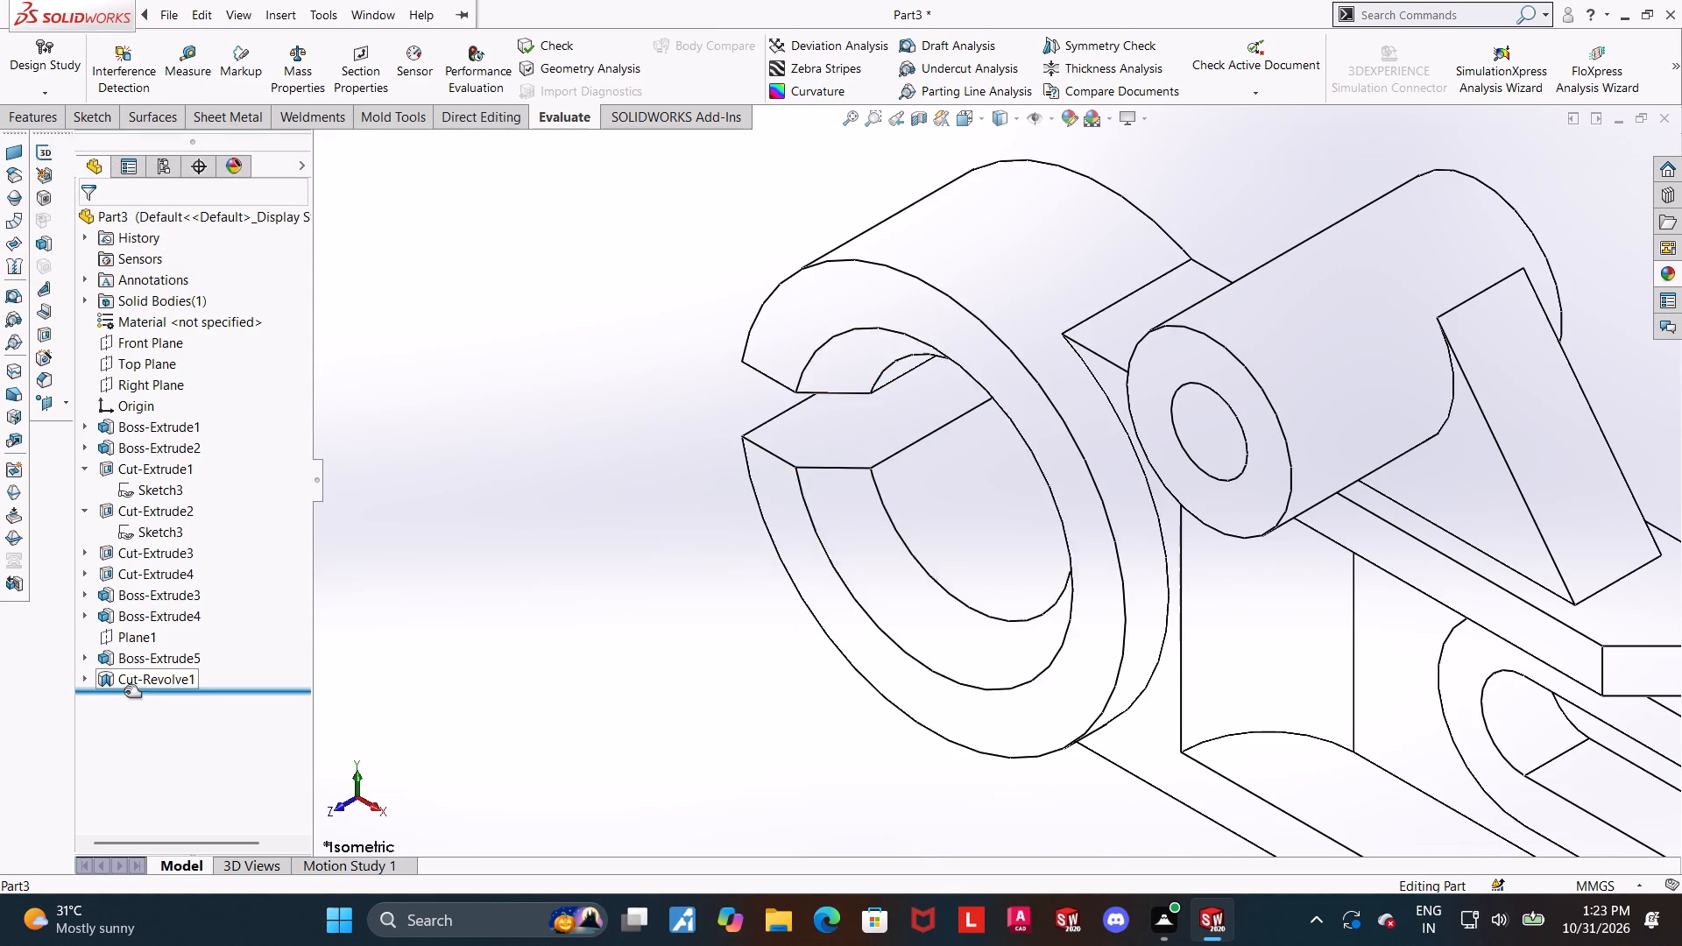
pyautogui.click(88, 674)
pyautogui.click(148, 695)
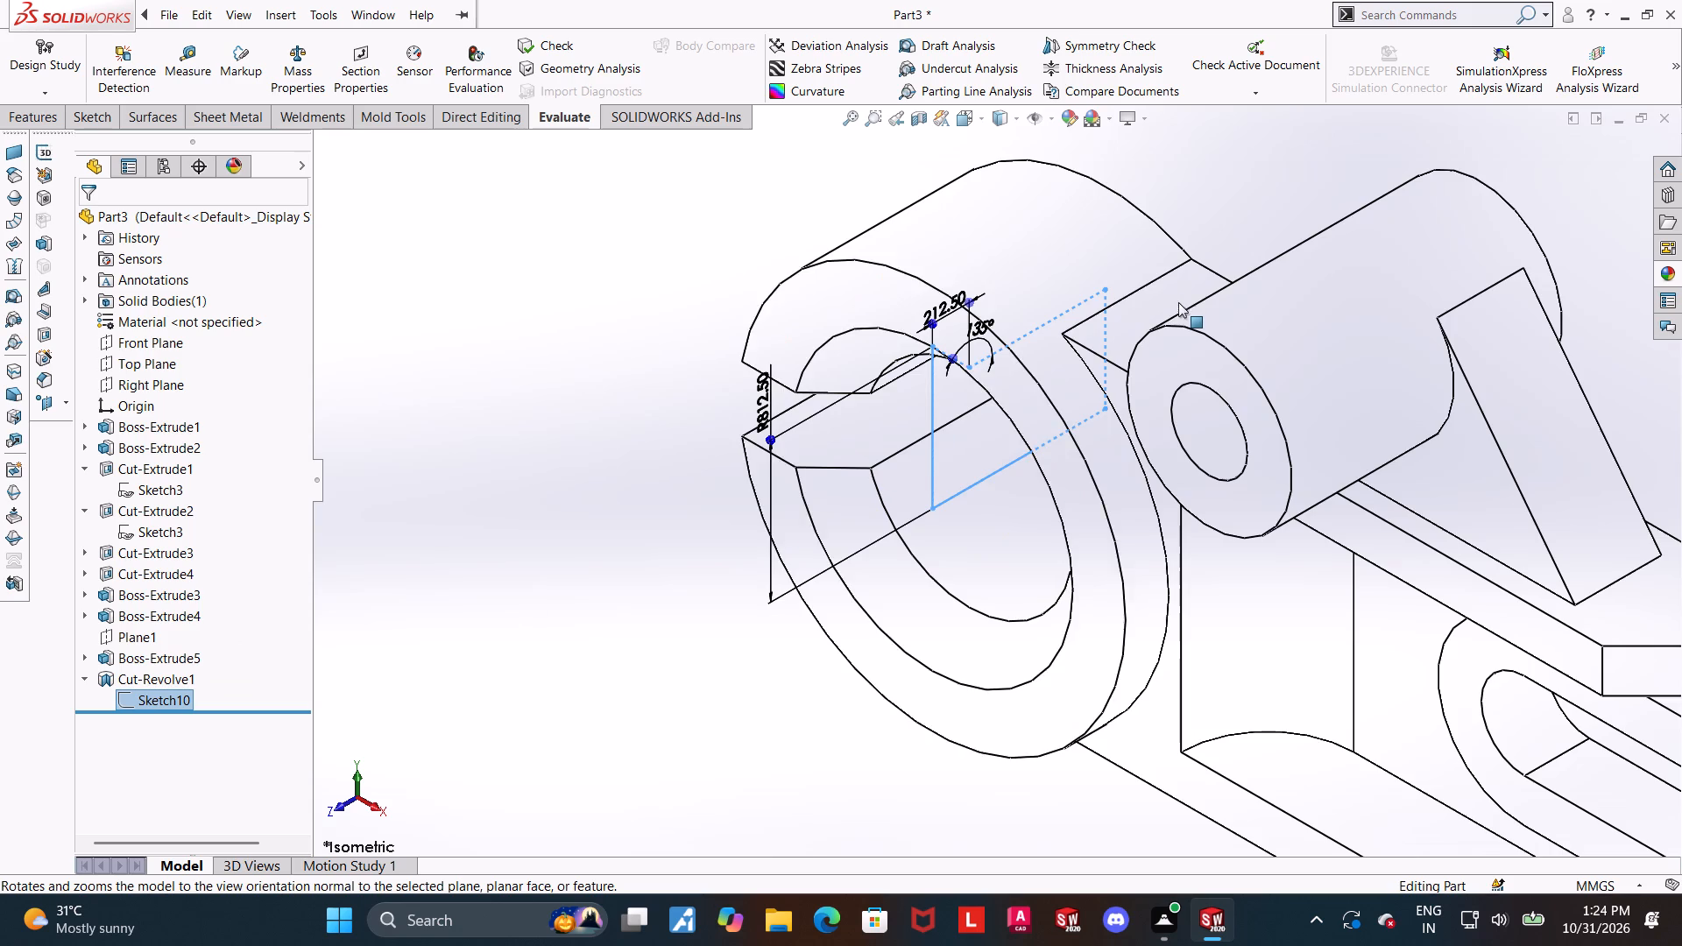
pyautogui.scroll(-2, 1177, 310)
pyautogui.scroll(-1, 865, 383)
pyautogui.moveTo(855, 361); pyautogui.dragTo(823, 301, button='middle')
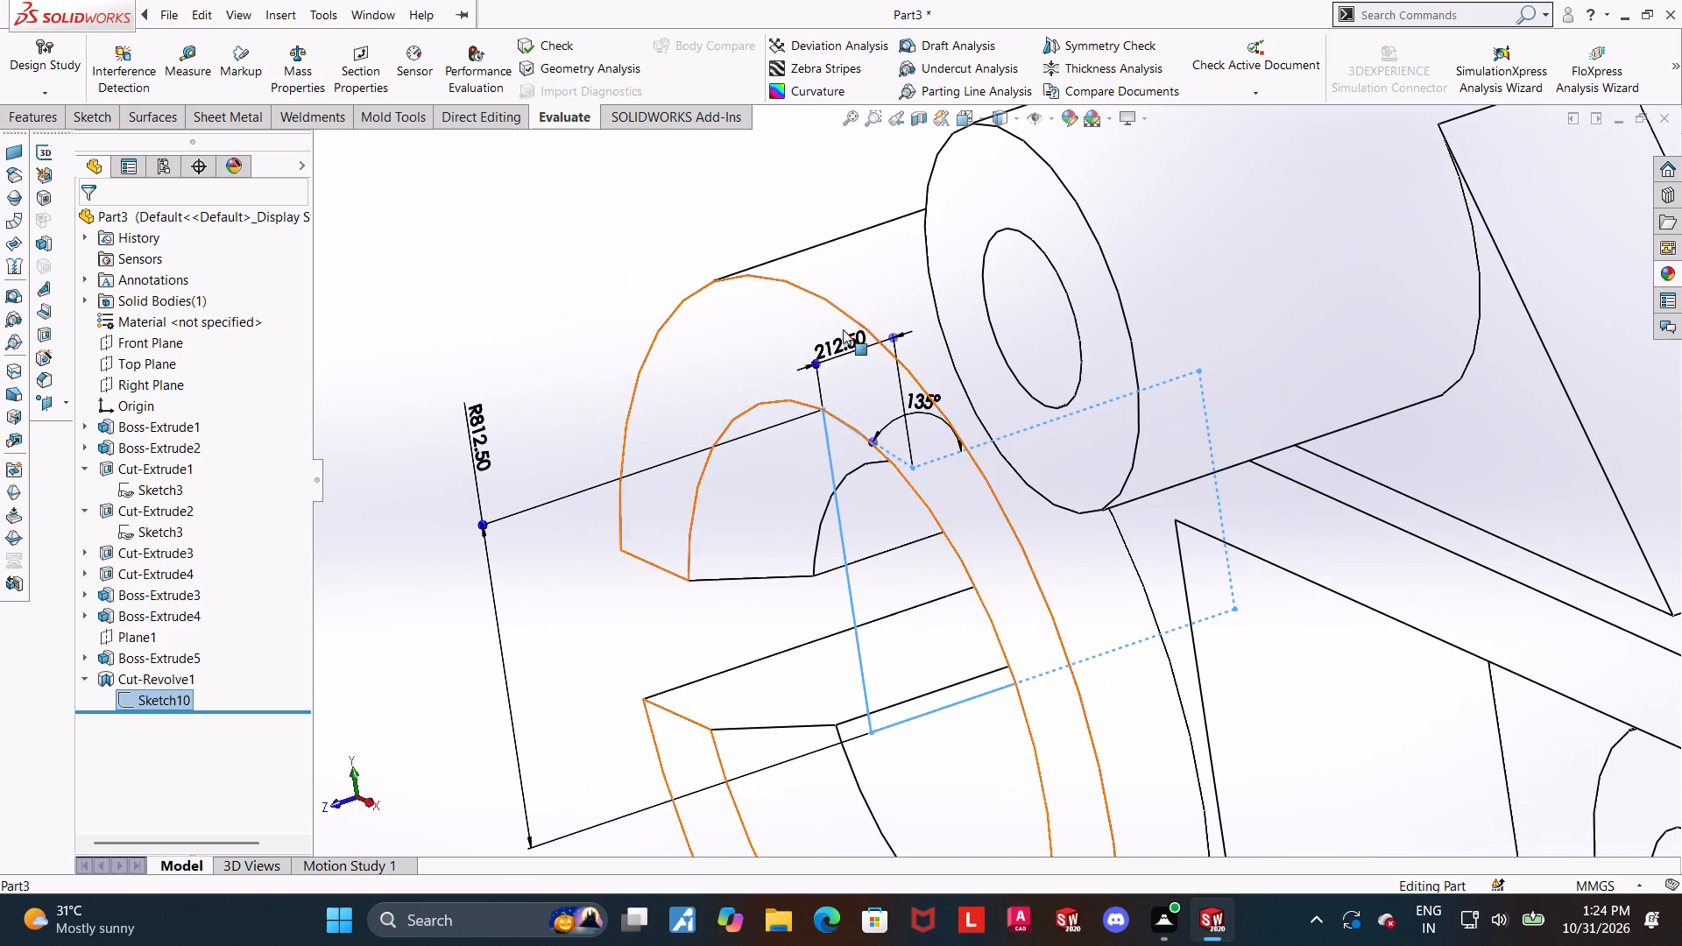
pyautogui.scroll(1, 1041, 369)
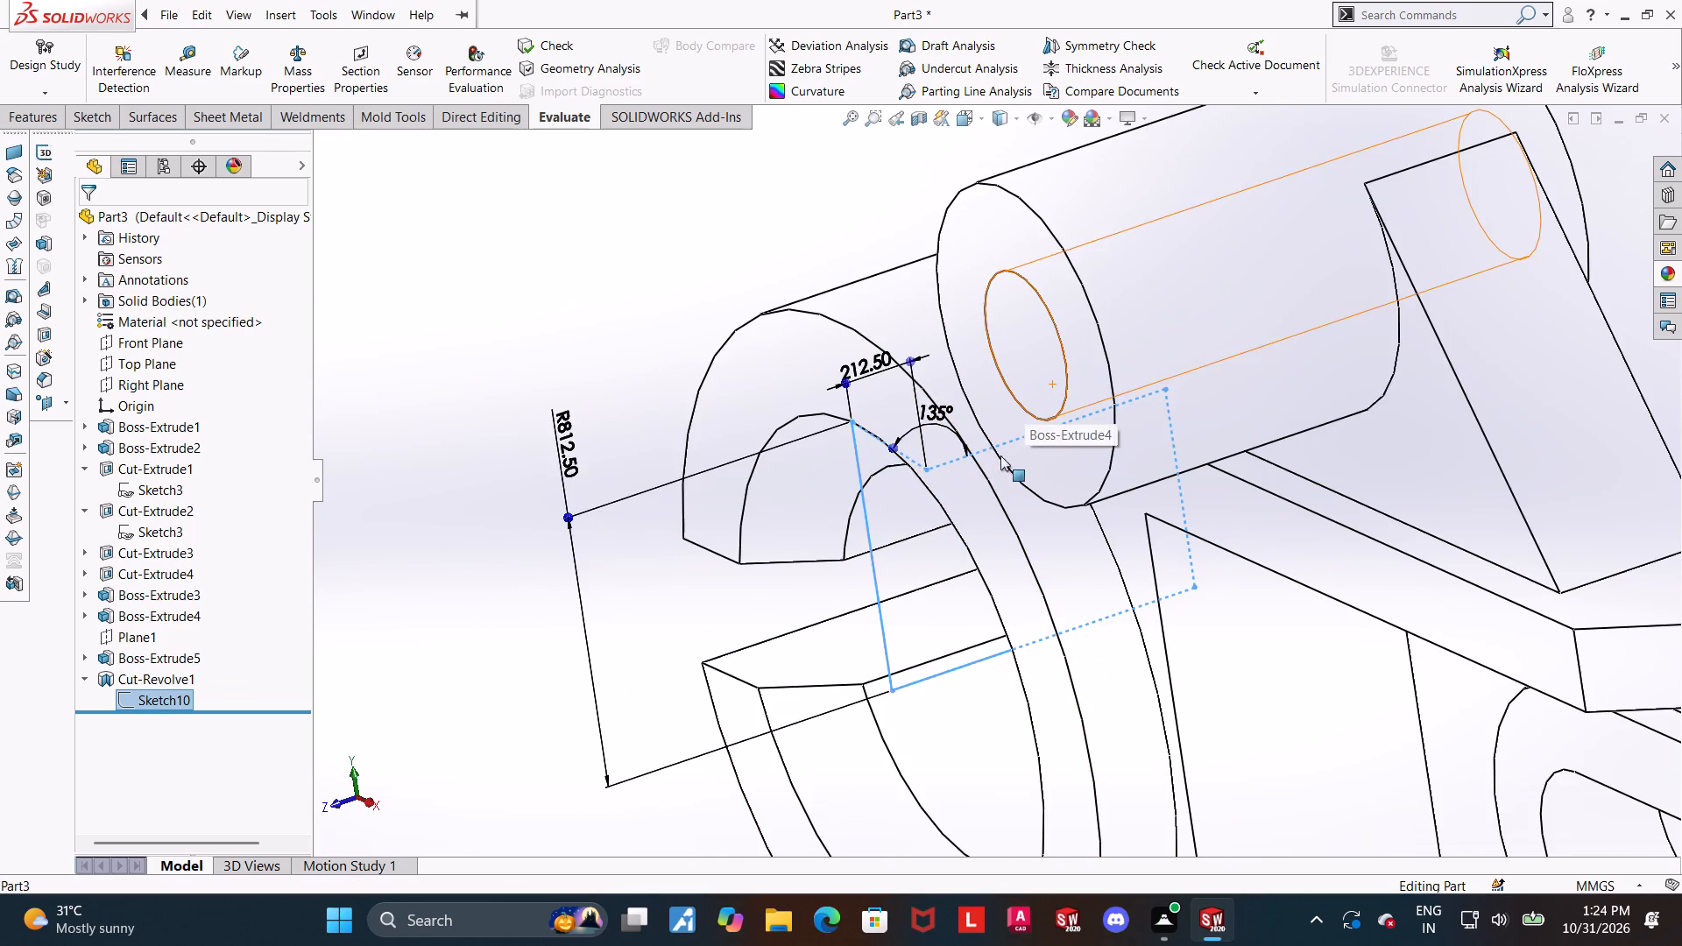
# Examine the Sketch10 bevel profile and its dimensions against the ring and arm from several viewing directions, including face-on and isometric.
pyautogui.scroll(2, 978, 455)
pyautogui.moveTo(1049, 468); pyautogui.dragTo(1030, 456, button='middle')
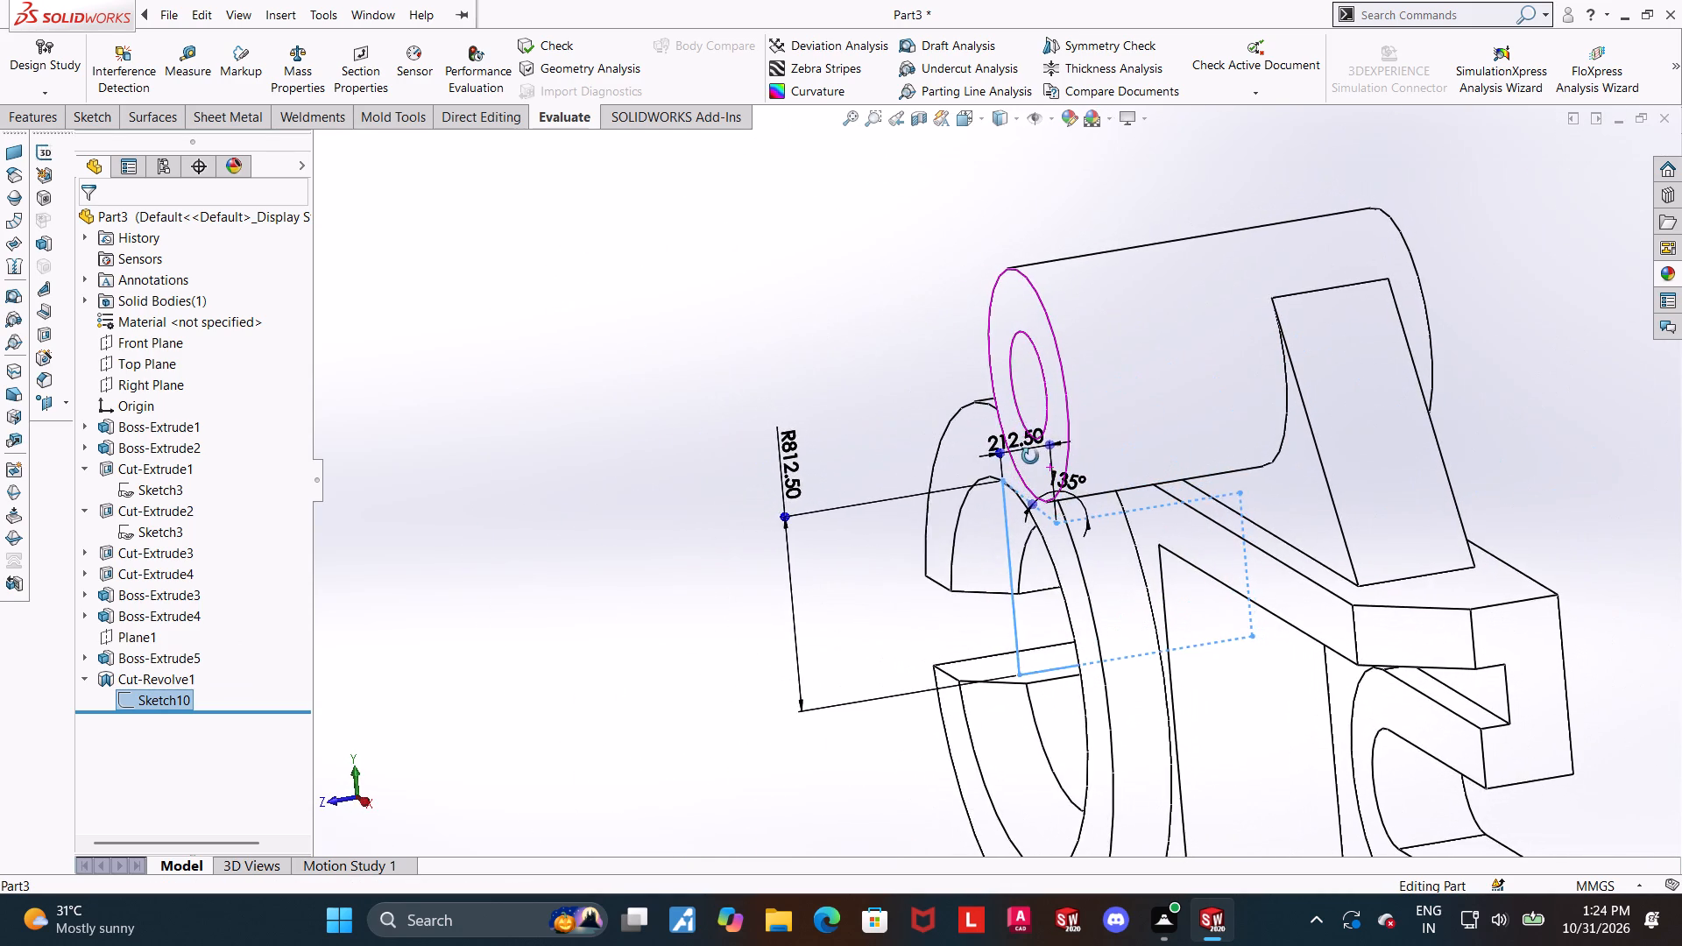
pyautogui.moveTo(1030, 456); pyautogui.dragTo(1054, 532, button='middle')
pyautogui.scroll(5, 1199, 345)
pyautogui.moveTo(1258, 369); pyautogui.dragTo(1170, 629, button='middle')
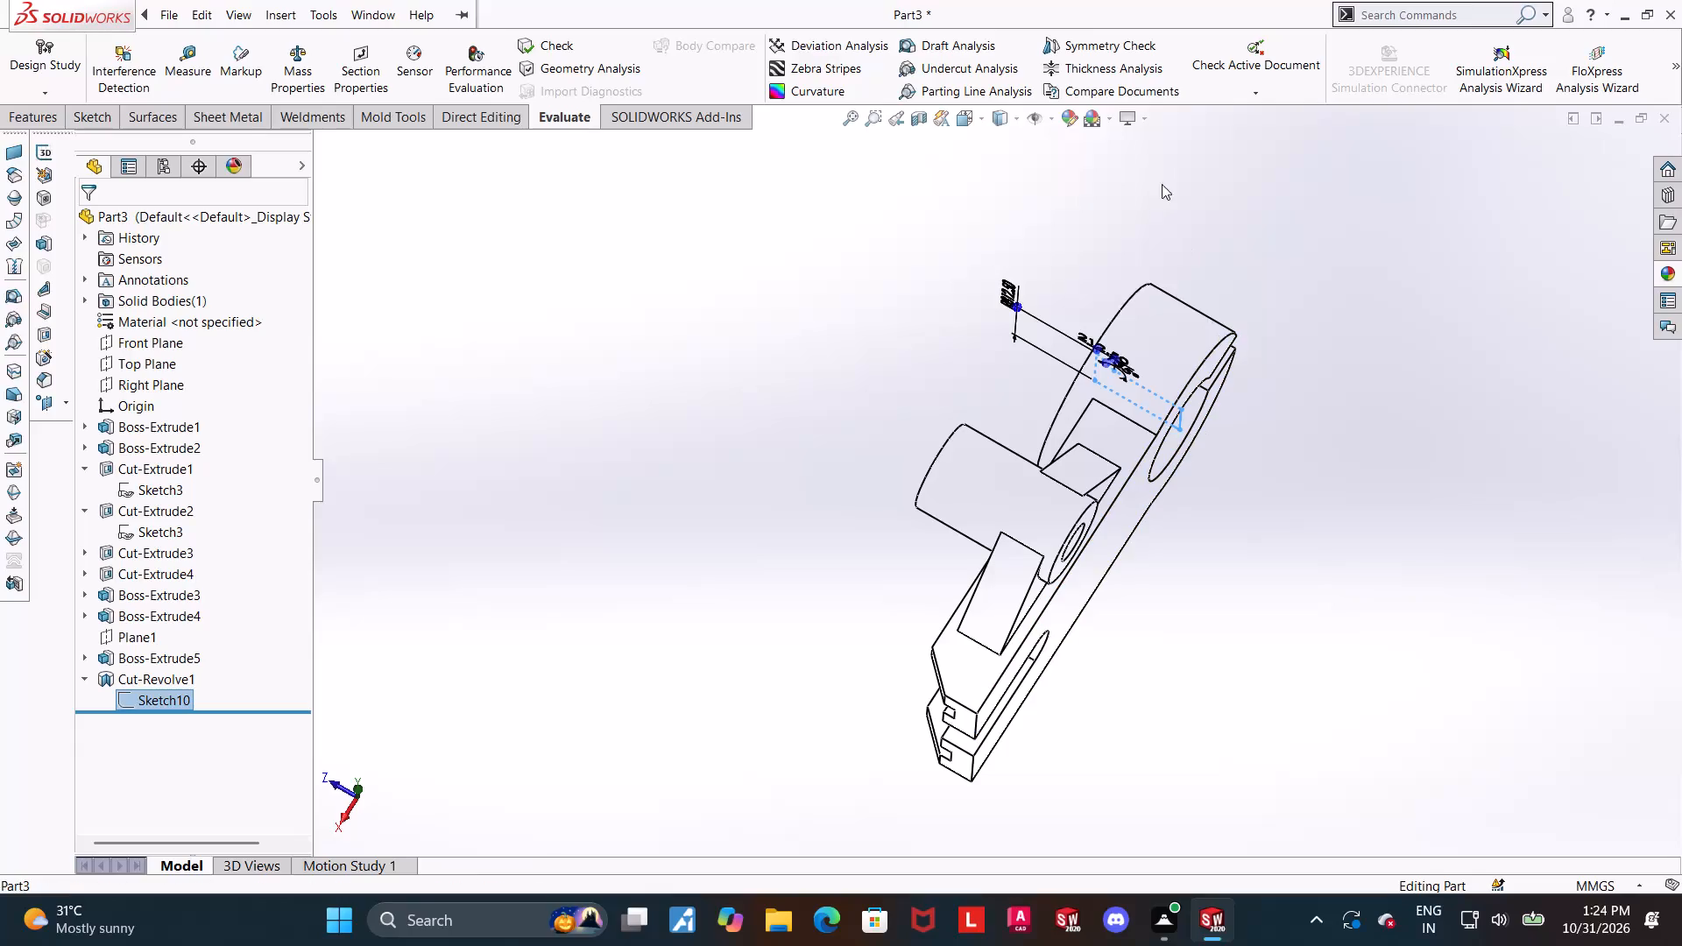
pyautogui.click(965, 113)
pyautogui.click(803, 526)
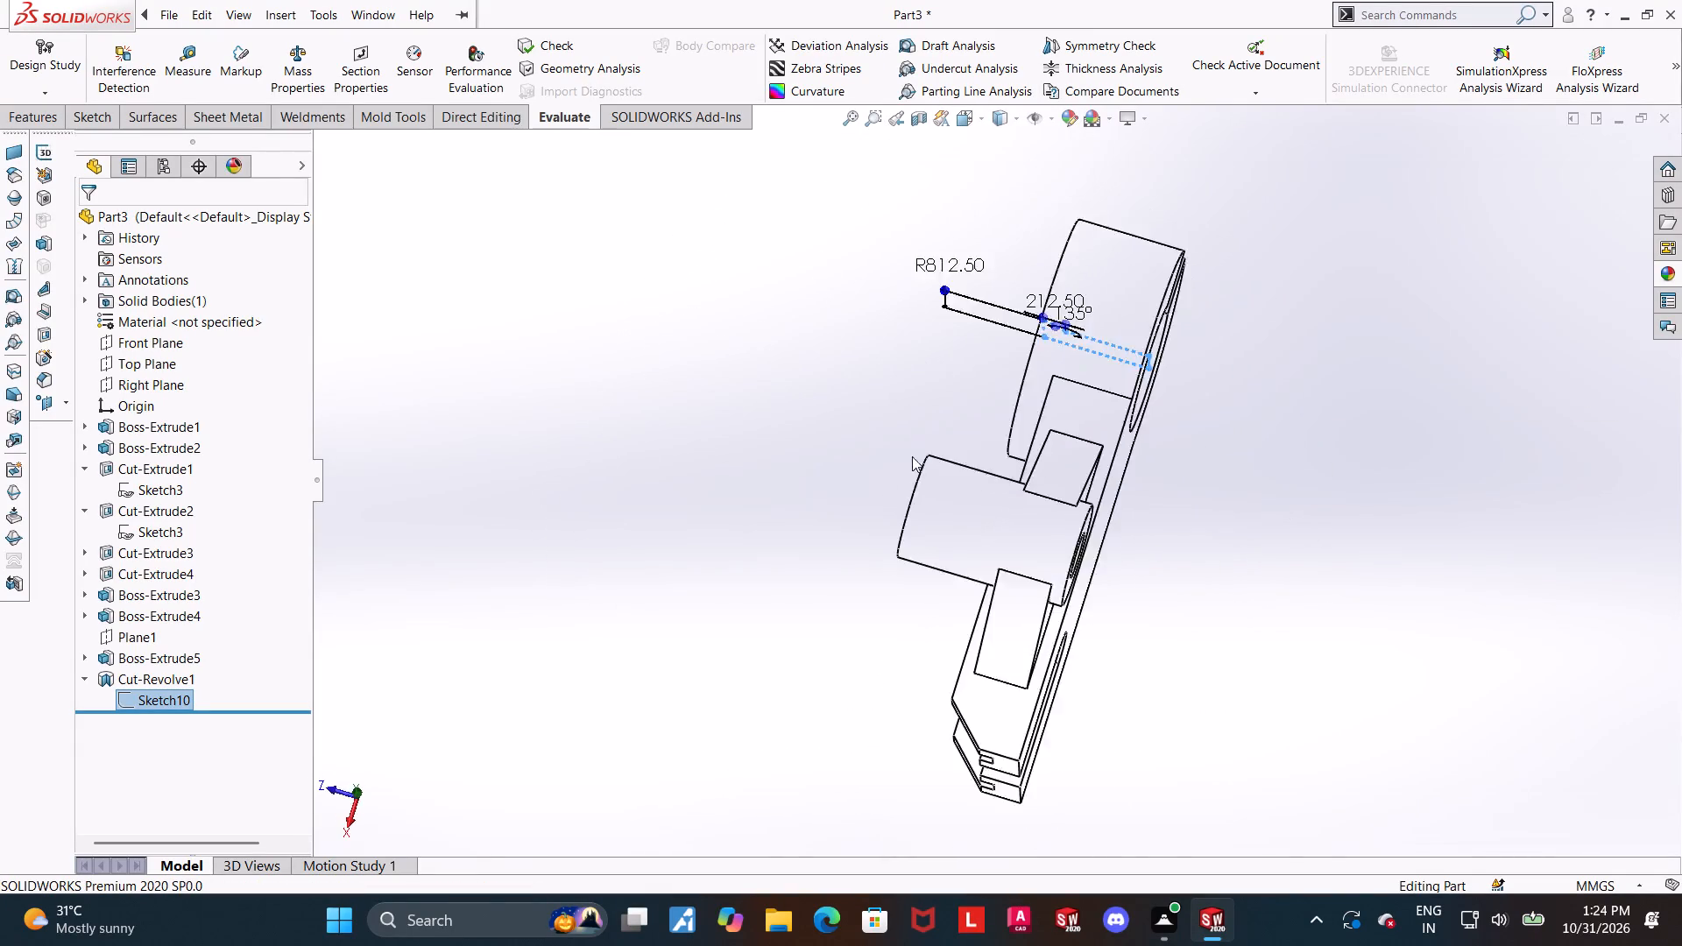
pyautogui.scroll(-1, 1089, 293)
pyautogui.click(1317, 391)
pyautogui.scroll(-1, 1037, 311)
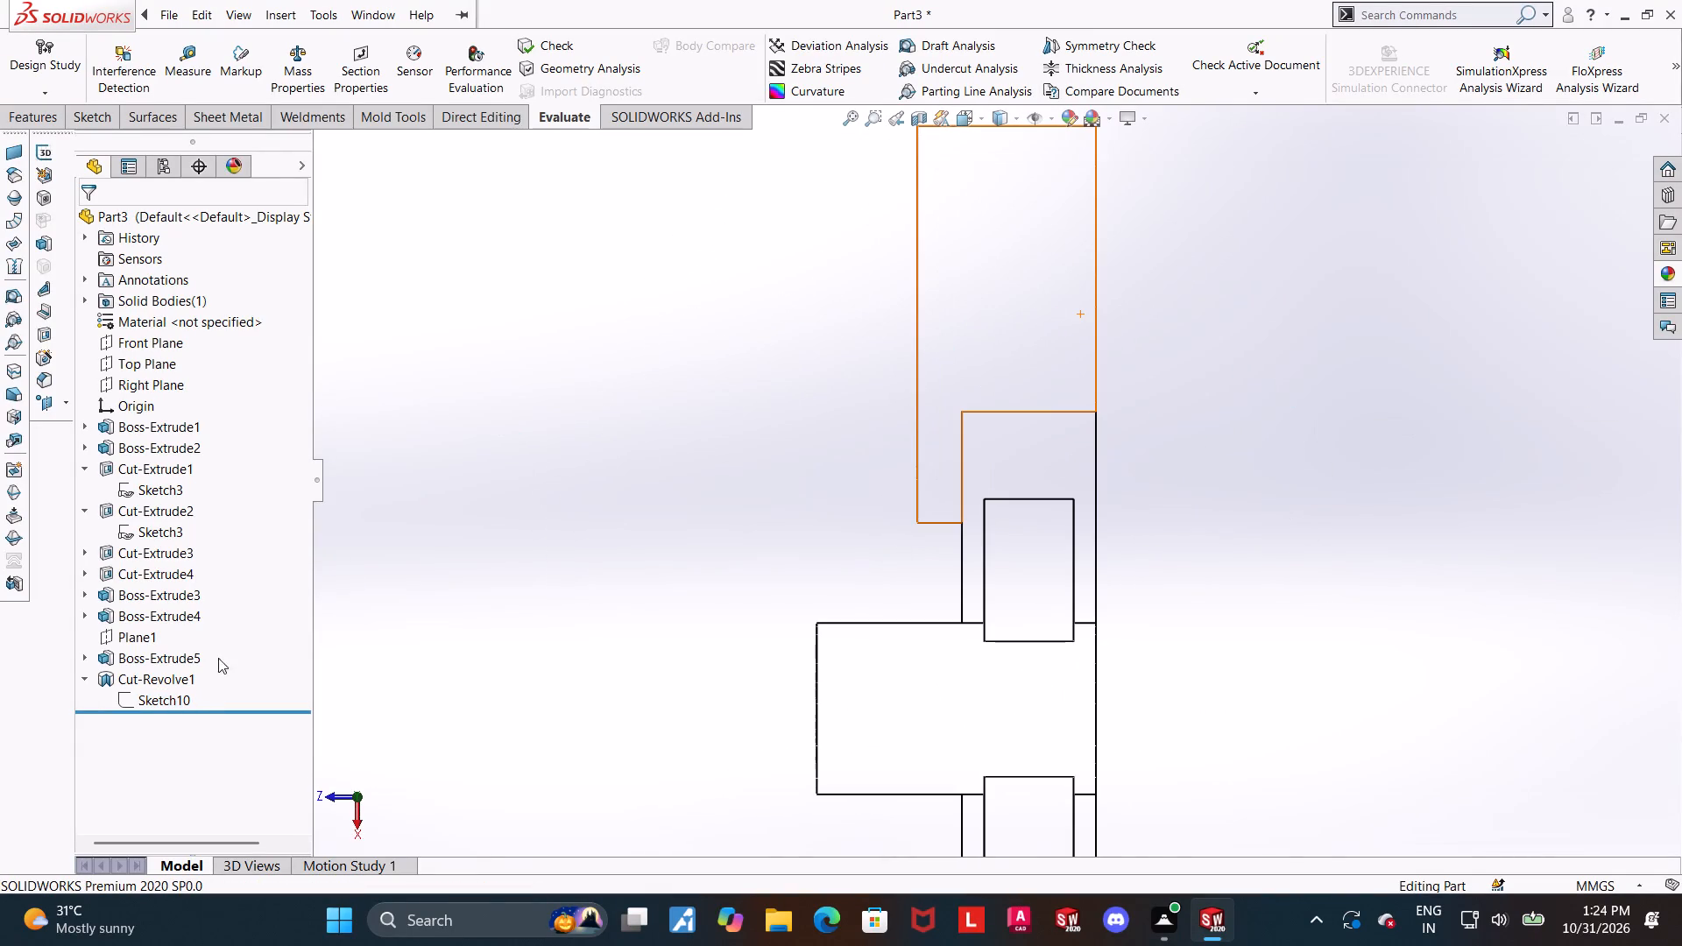
pyautogui.click(163, 694)
pyautogui.scroll(2, 1122, 481)
pyautogui.moveTo(1127, 447); pyautogui.dragTo(1127, 195, button='middle')
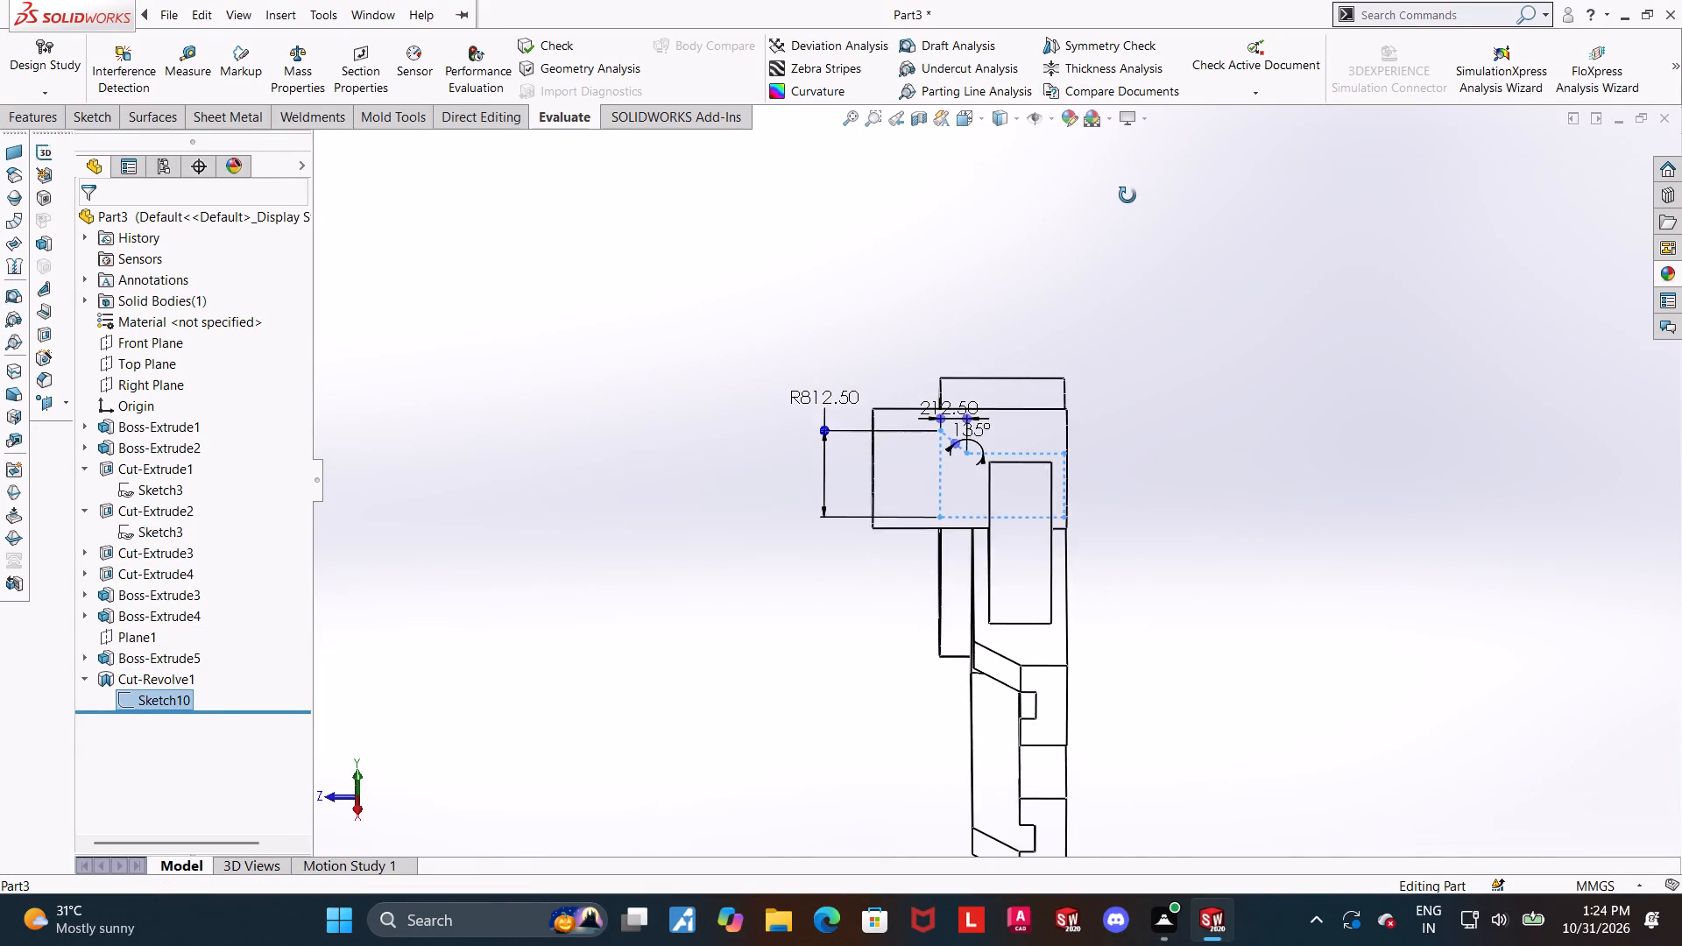
pyautogui.moveTo(1127, 195); pyautogui.dragTo(1129, 195, button='middle')
pyautogui.scroll(-2, 1053, 476)
pyautogui.moveTo(1106, 535); pyautogui.dragTo(1108, 468, button='middle')
pyautogui.scroll(-3, 1028, 601)
pyautogui.scroll(4, 1016, 609)
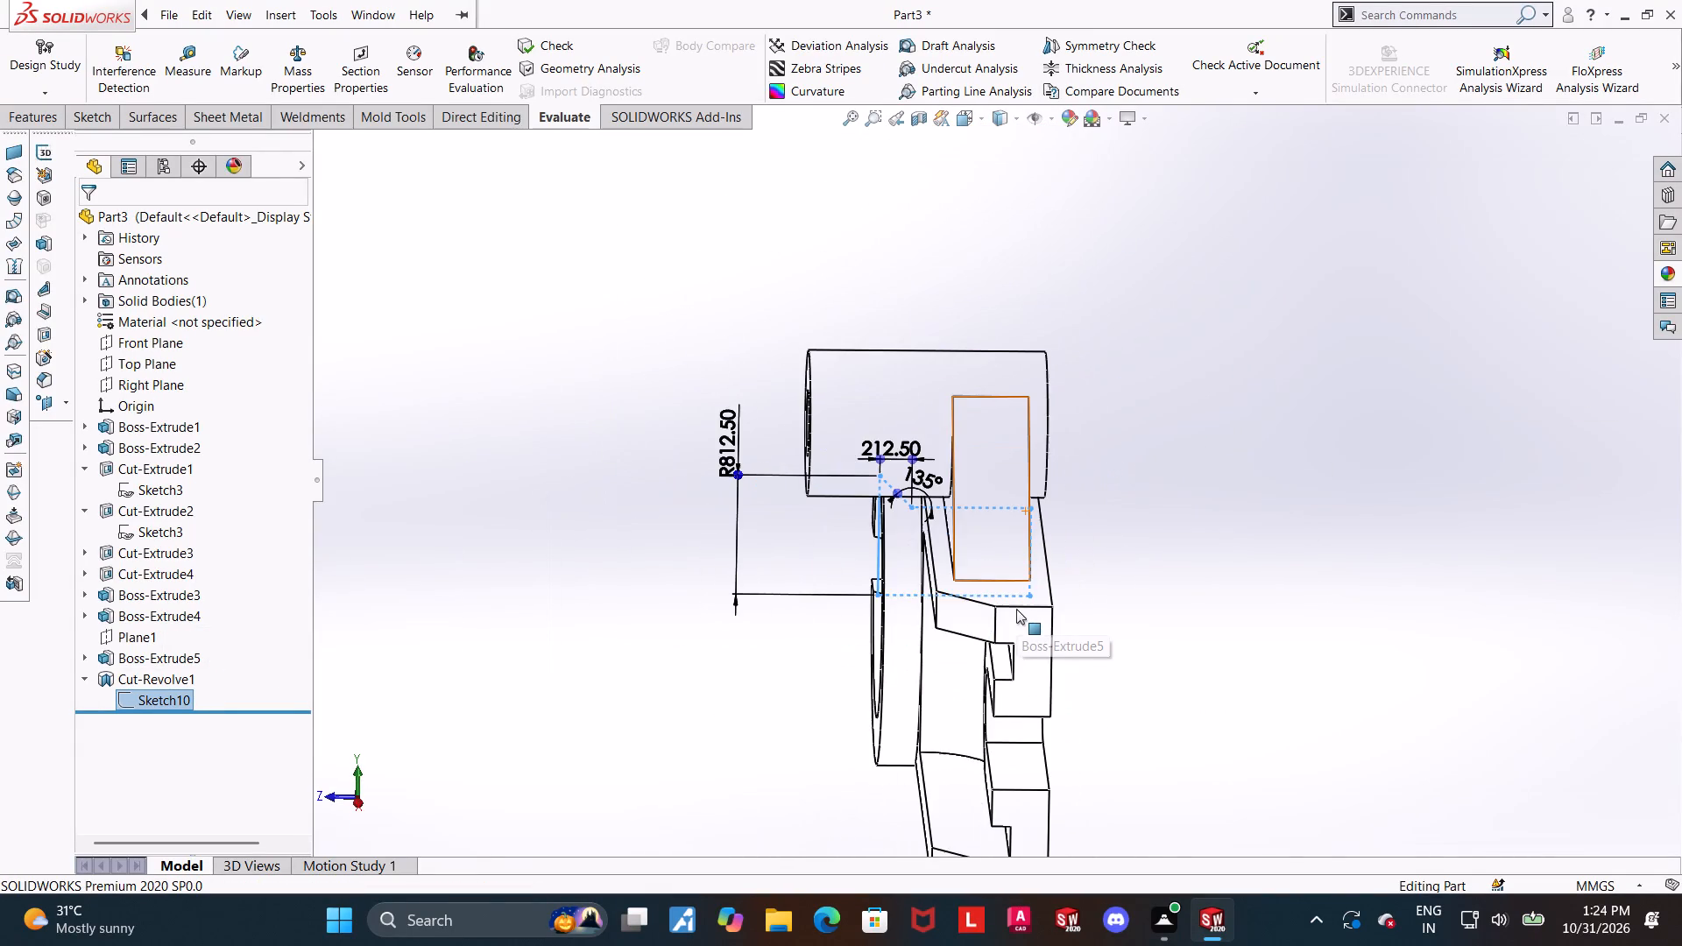
pyautogui.moveTo(811, 608); pyautogui.dragTo(824, 547, button='middle')
pyautogui.scroll(-3, 798, 574)
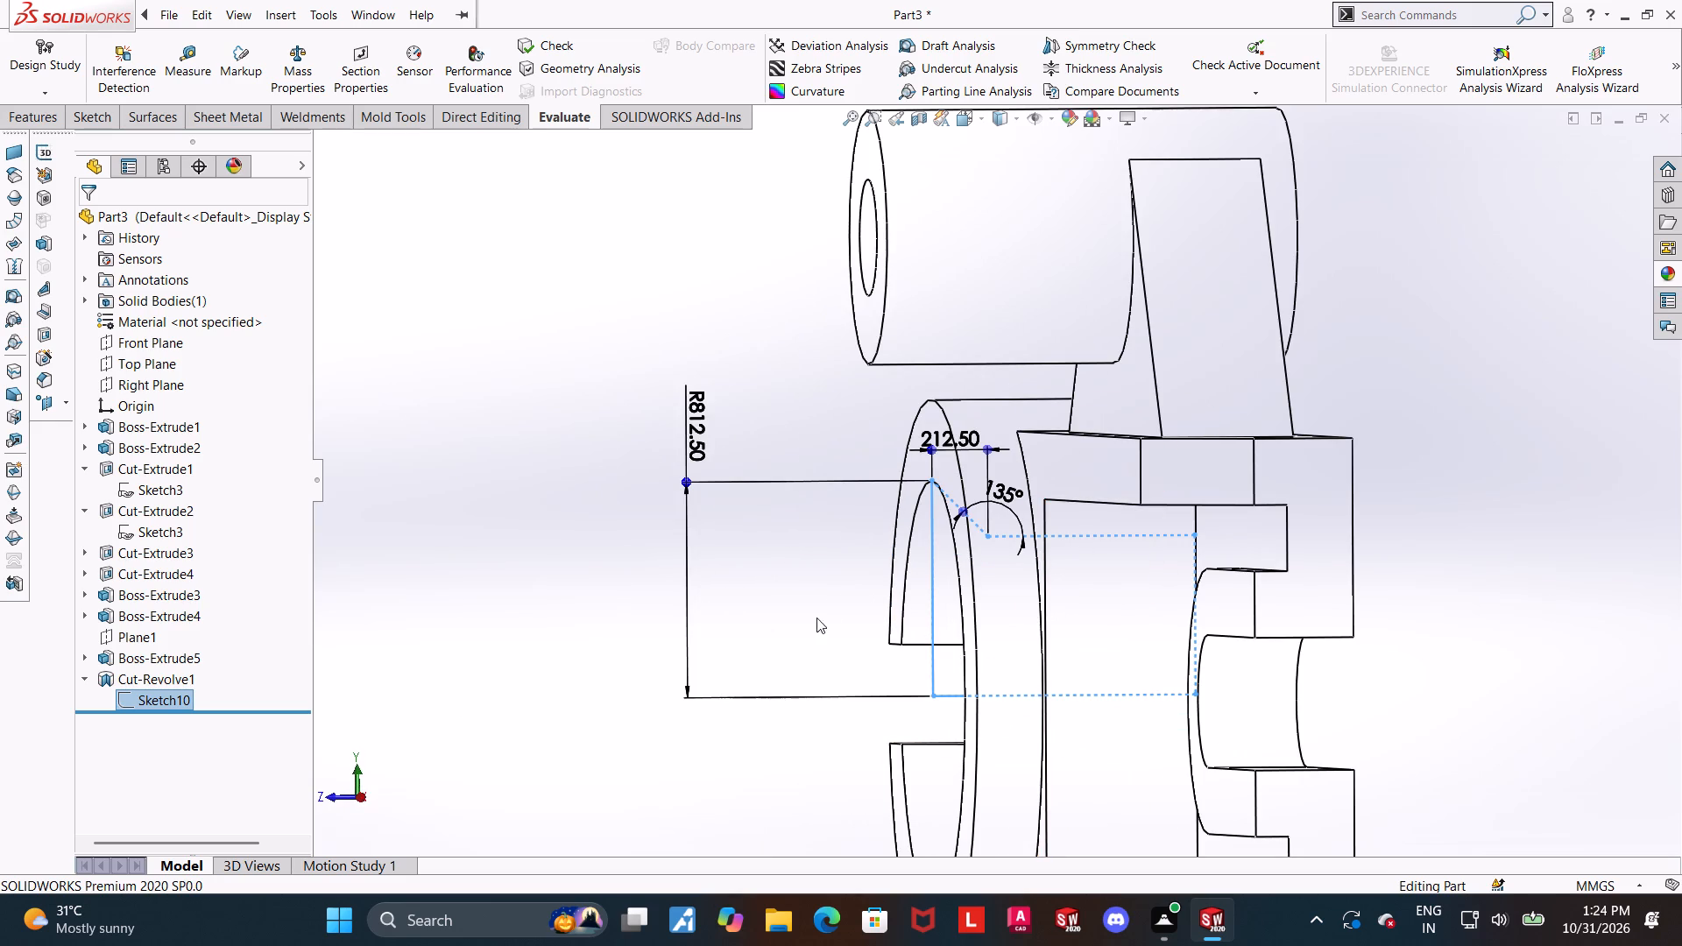
pyautogui.moveTo(670, 470); pyautogui.dragTo(880, 478, button='middle')
pyautogui.scroll(4, 1005, 484)
pyautogui.moveTo(1078, 565); pyautogui.dragTo(1113, 565, button='middle')
pyautogui.scroll(1, 1118, 561)
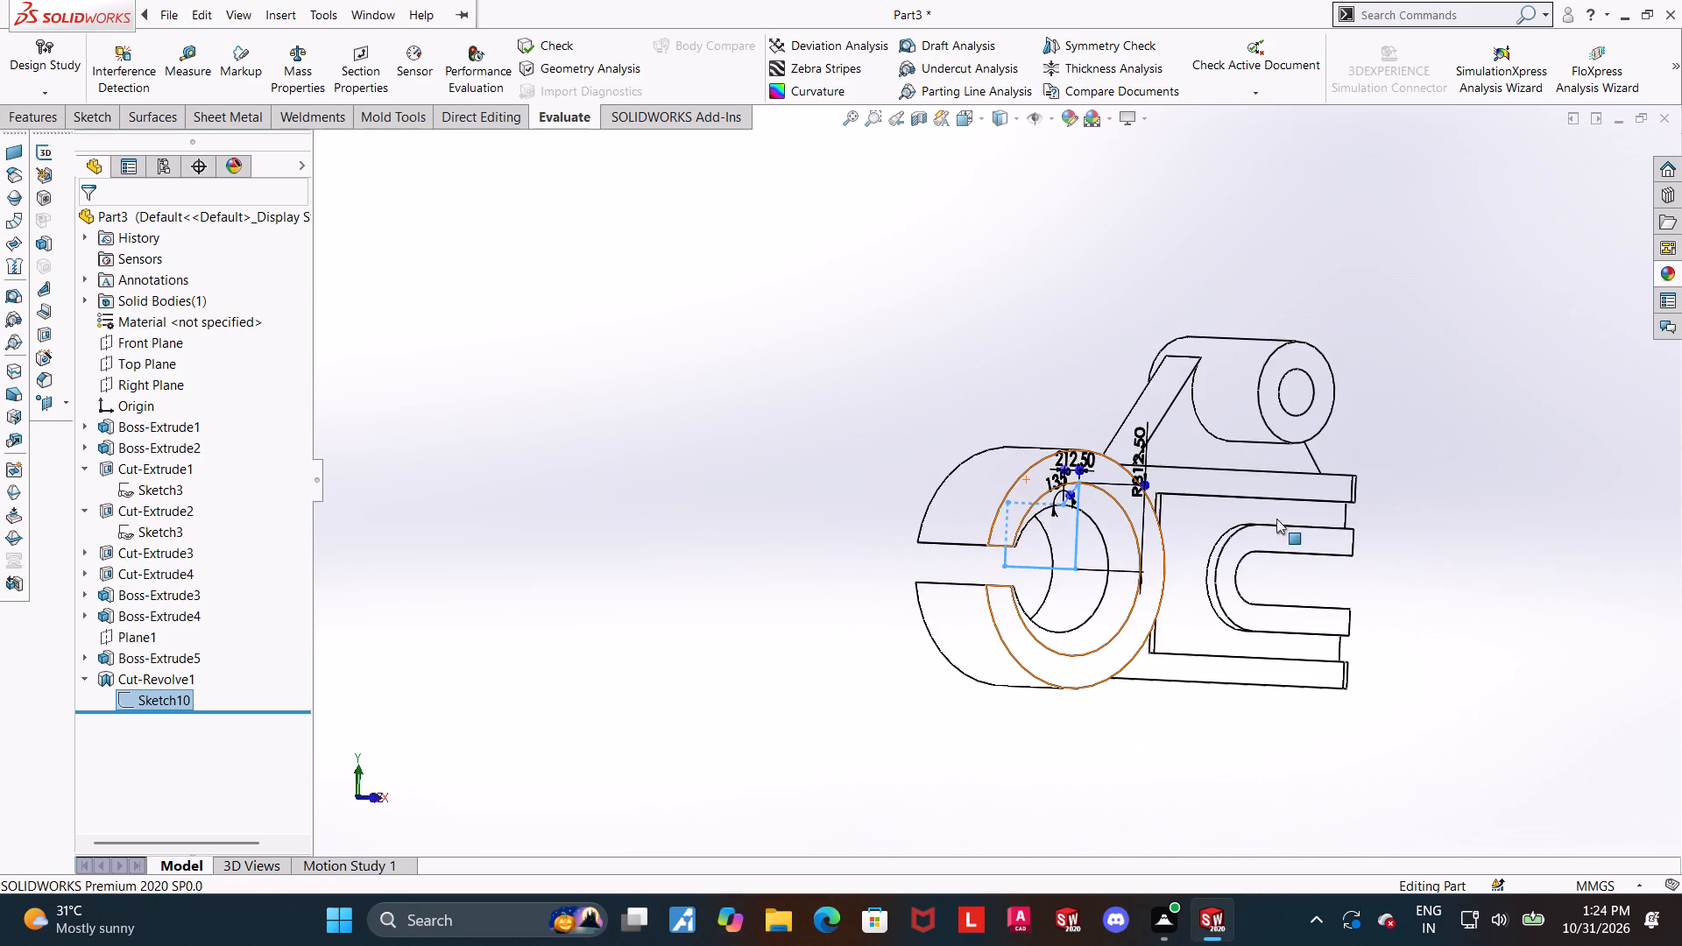
pyautogui.press('Escape')
pyautogui.scroll(-5, 1327, 503)
pyautogui.hotkey('ctrl', '7')
pyautogui.press('Escape')
pyautogui.scroll(-3, 1238, 525)
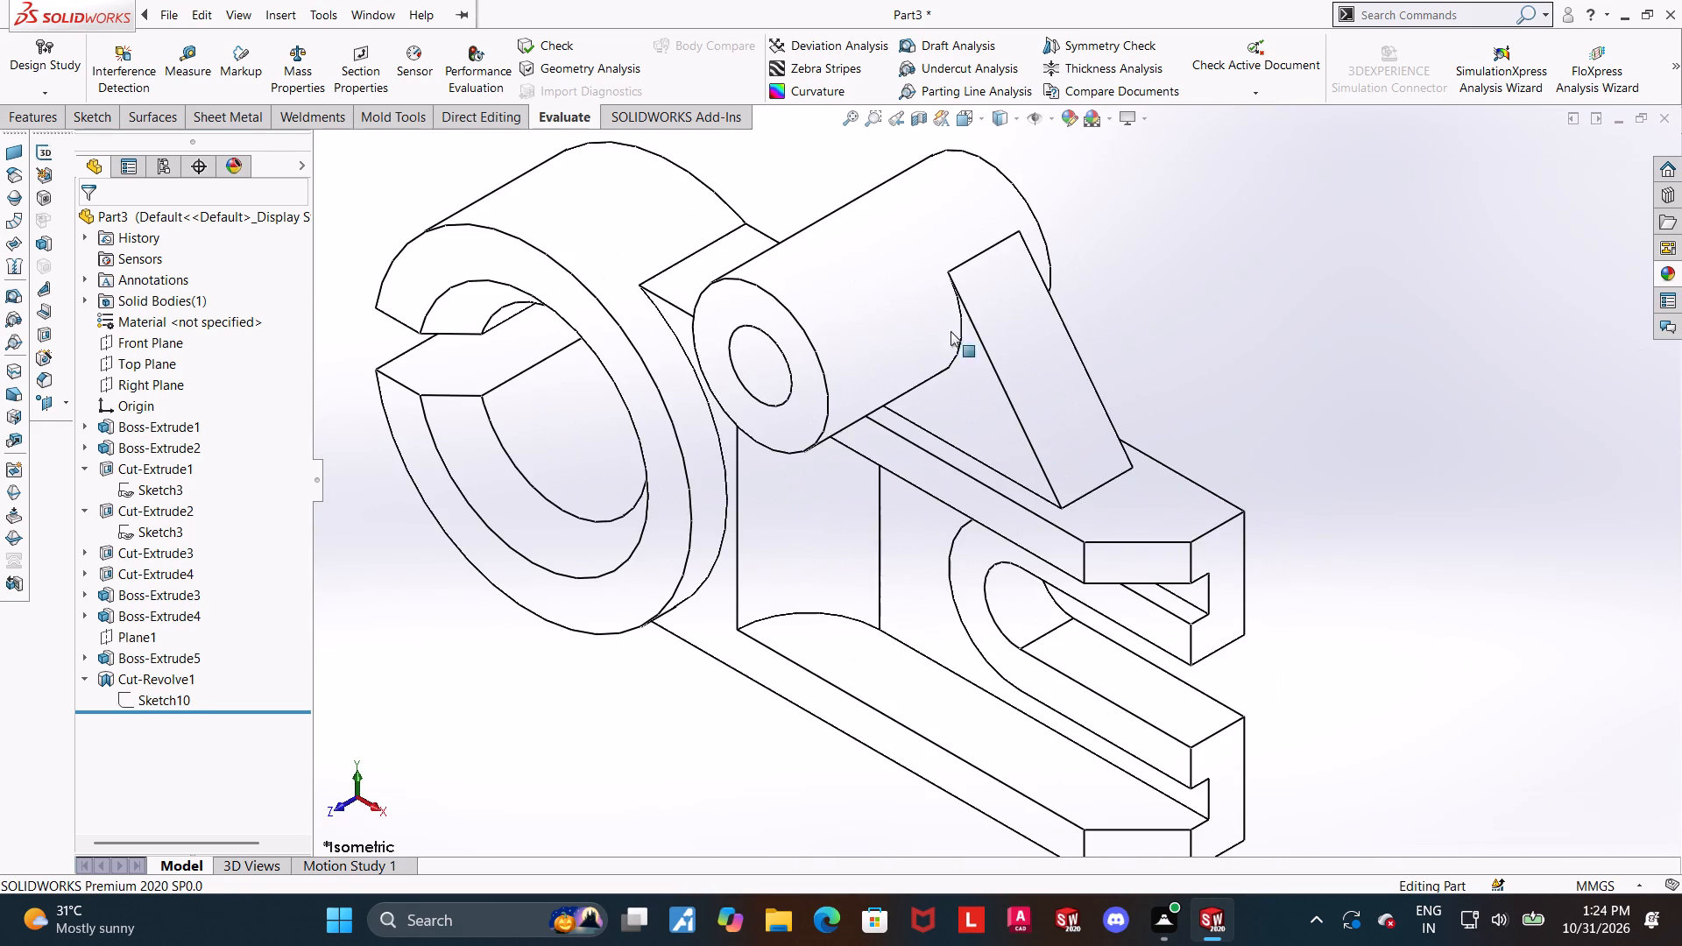
# Change the model's display style to Shaded With Edges.
pyautogui.click(1000, 116)
pyautogui.click(1005, 138)
# Examine the arm's U-shaped slot, its raised rim and the C-shaped ring's bevel in the shaded model.
pyautogui.scroll(-4, 1006, 567)
pyautogui.moveTo(1029, 586); pyautogui.dragTo(1017, 477, button='middle')
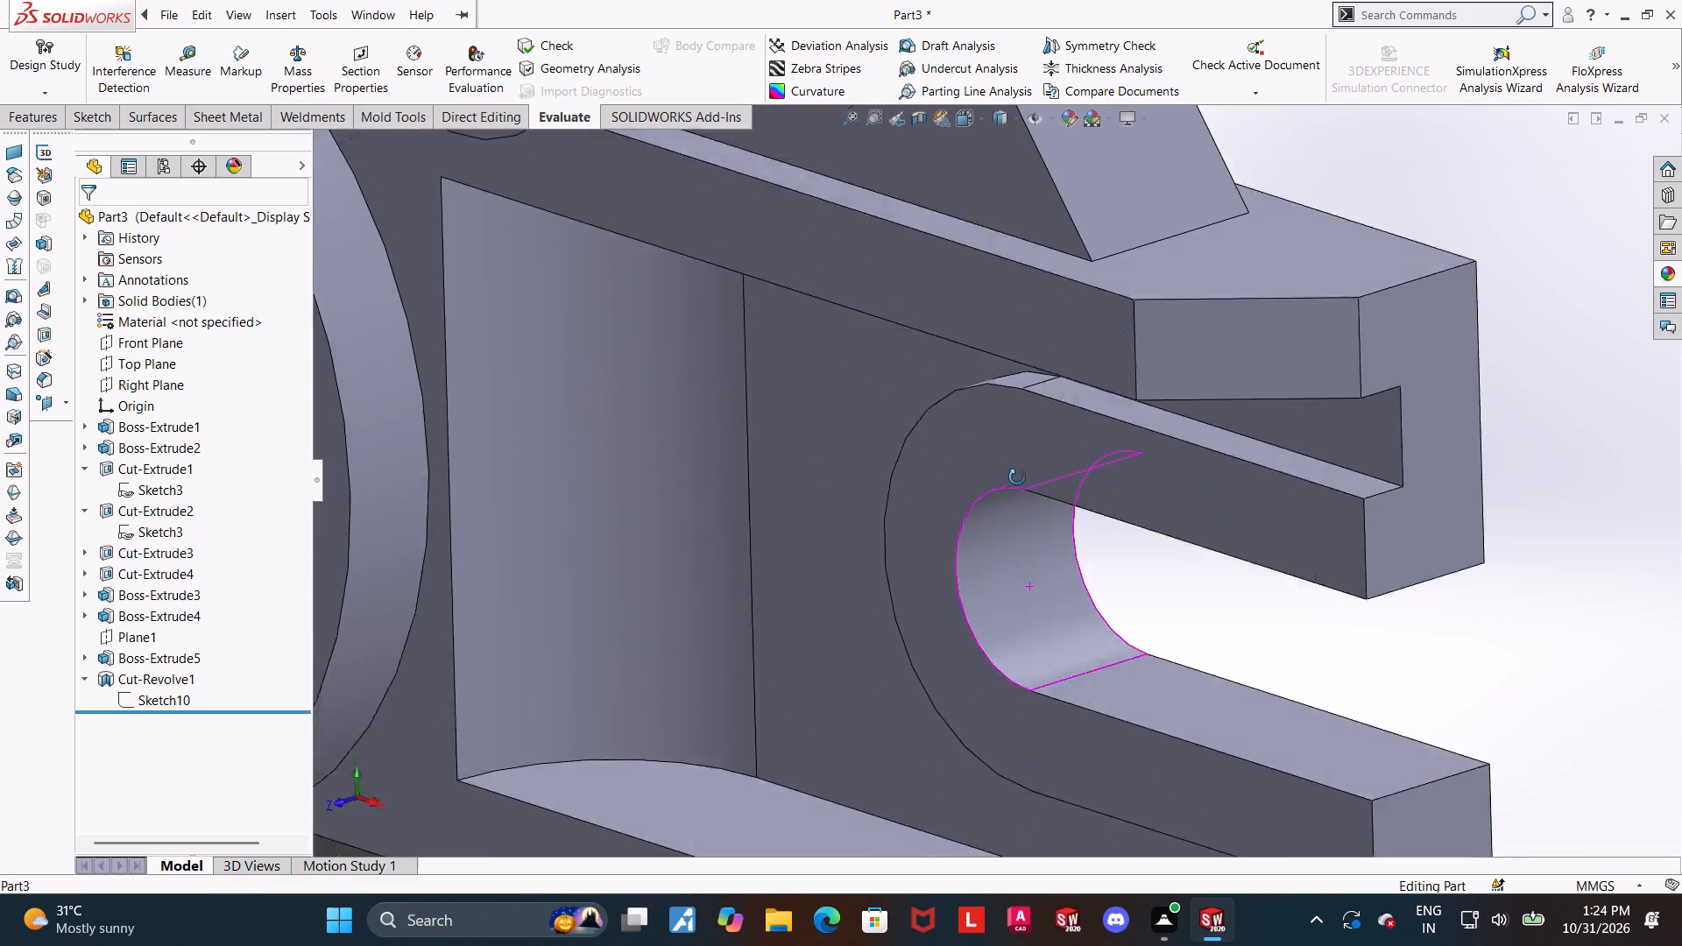
pyautogui.moveTo(1017, 477); pyautogui.dragTo(987, 414, button='middle')
pyautogui.scroll(-5, 1026, 505)
pyautogui.scroll(5, 1064, 518)
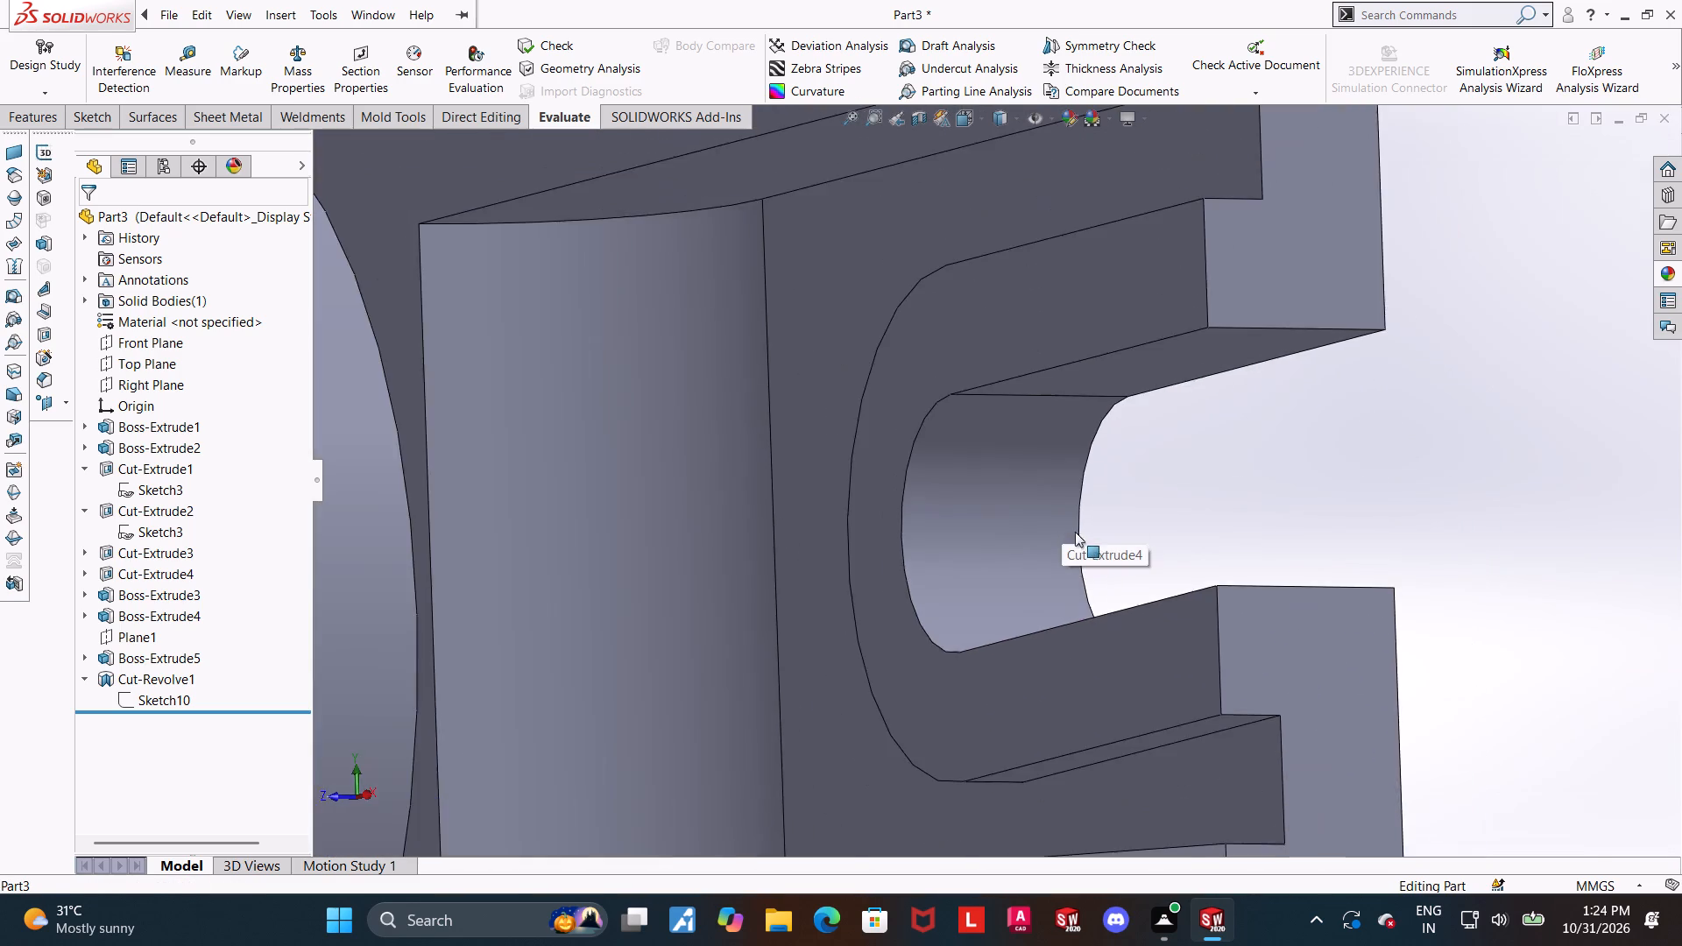
pyautogui.moveTo(1082, 540); pyautogui.dragTo(1142, 547, button='middle')
pyautogui.scroll(-1, 1278, 549)
pyautogui.moveTo(1274, 552); pyautogui.dragTo(1540, 568, button='middle')
pyautogui.moveTo(1363, 512); pyautogui.dragTo(1184, 485, button='middle')
pyautogui.scroll(-1, 1184, 485)
pyautogui.scroll(6, 1213, 508)
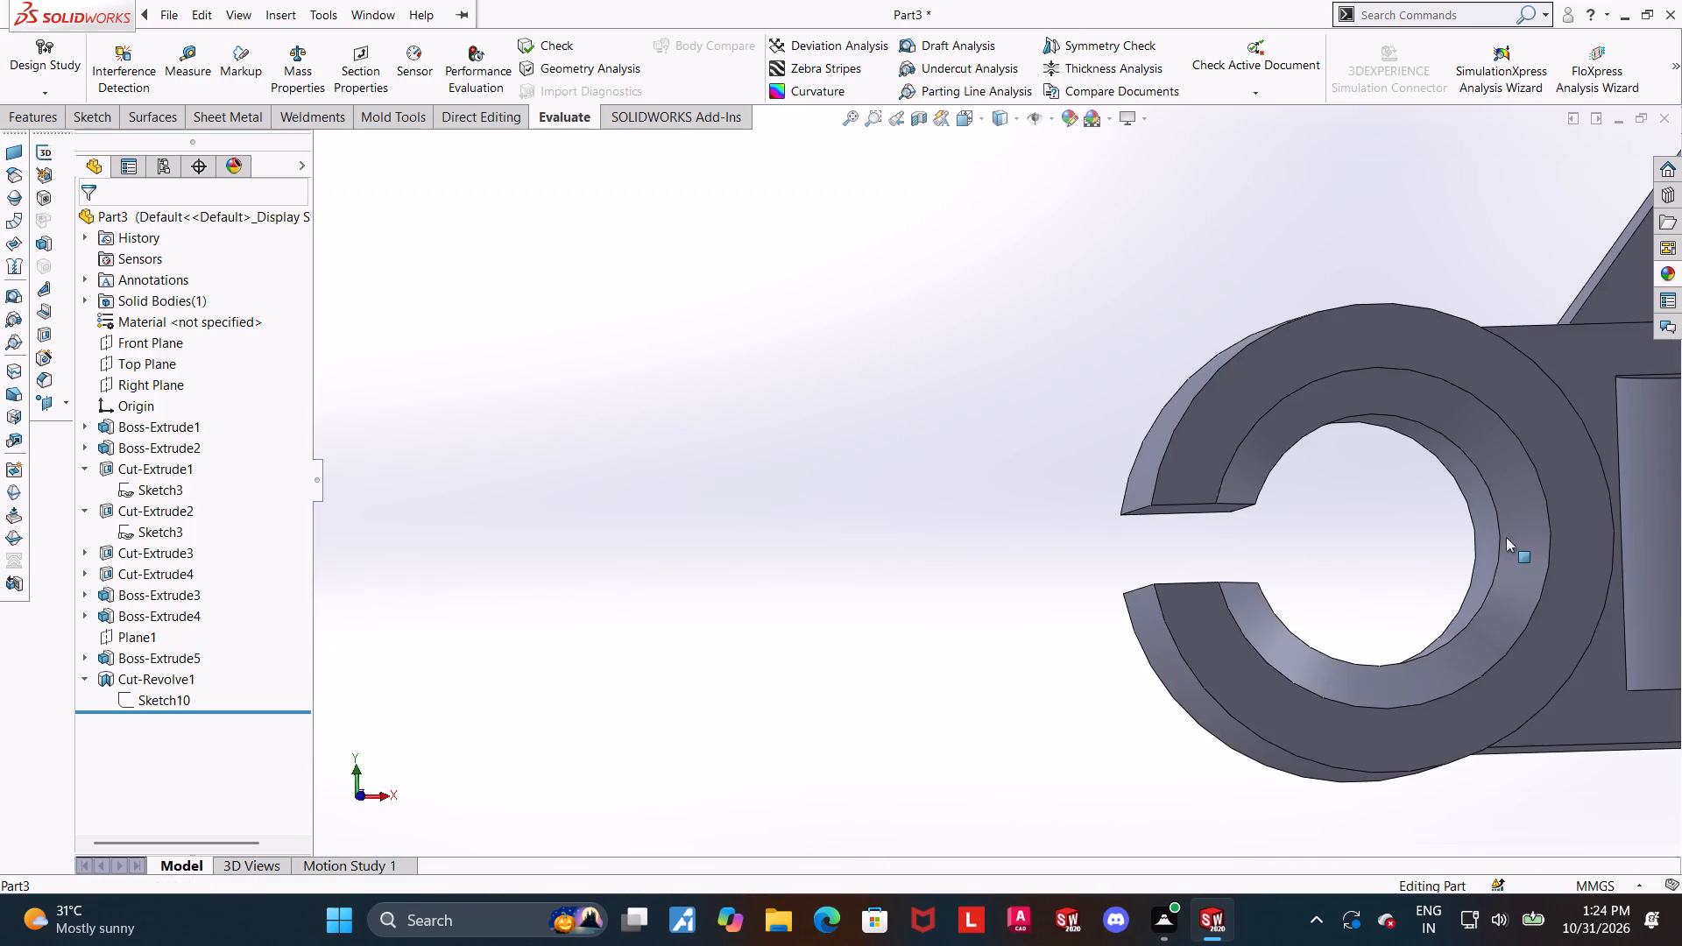
pyautogui.scroll(4, 1452, 492)
pyautogui.scroll(-6, 1418, 485)
pyautogui.moveTo(1356, 528); pyautogui.dragTo(1403, 551, button='middle')
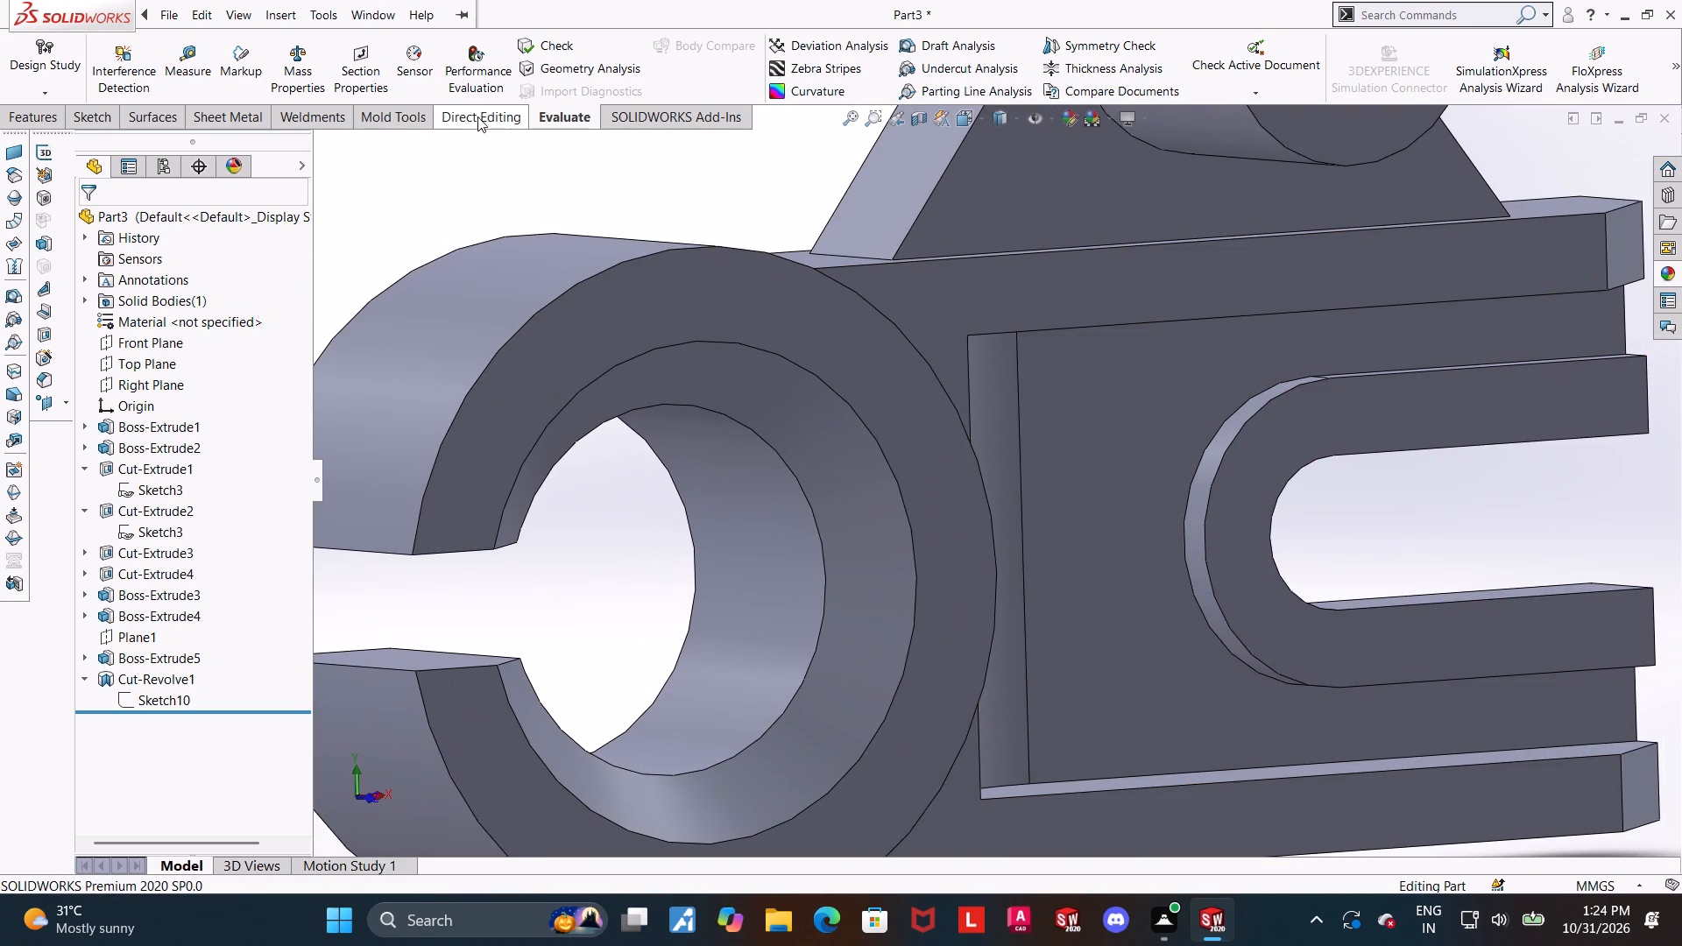
# Measure the radius of the outer curved face of the raised rim around the arm's U-shaped slot.
pyautogui.click(181, 56)
pyautogui.scroll(-5, 1429, 360)
pyautogui.moveTo(1028, 500); pyautogui.dragTo(1104, 597, button='middle')
pyautogui.moveTo(1071, 643); pyautogui.dragTo(1021, 562, button='middle')
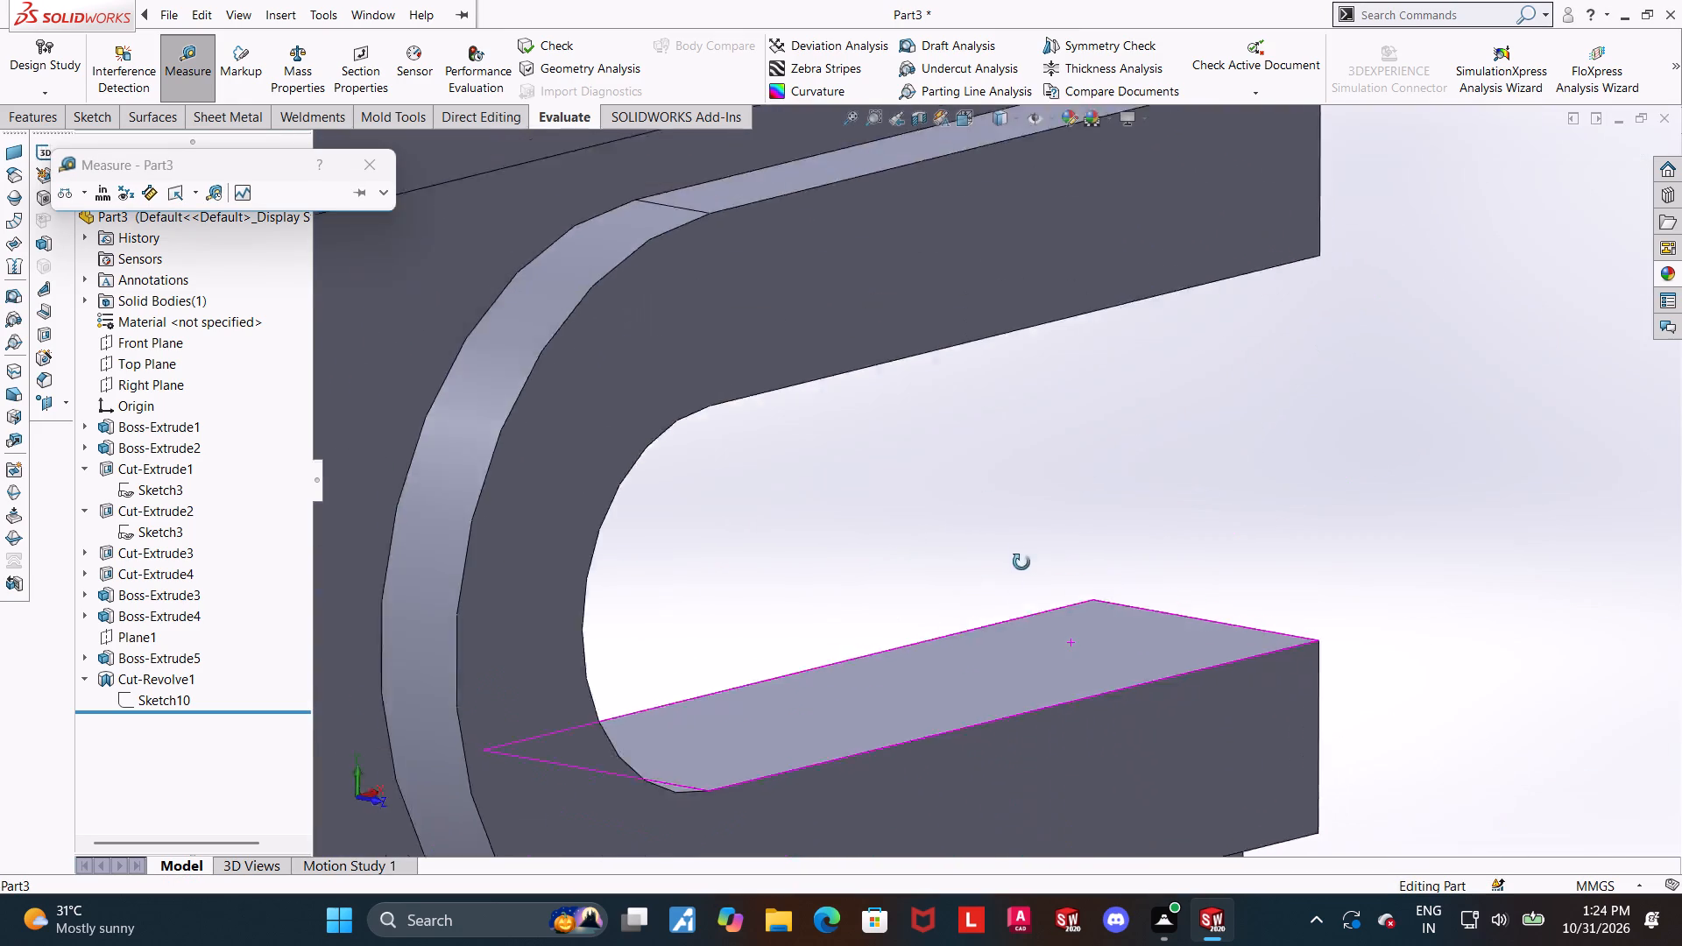
pyautogui.moveTo(1021, 562); pyautogui.dragTo(1019, 547, button='middle')
pyautogui.scroll(2, 1038, 556)
pyautogui.click(594, 307)
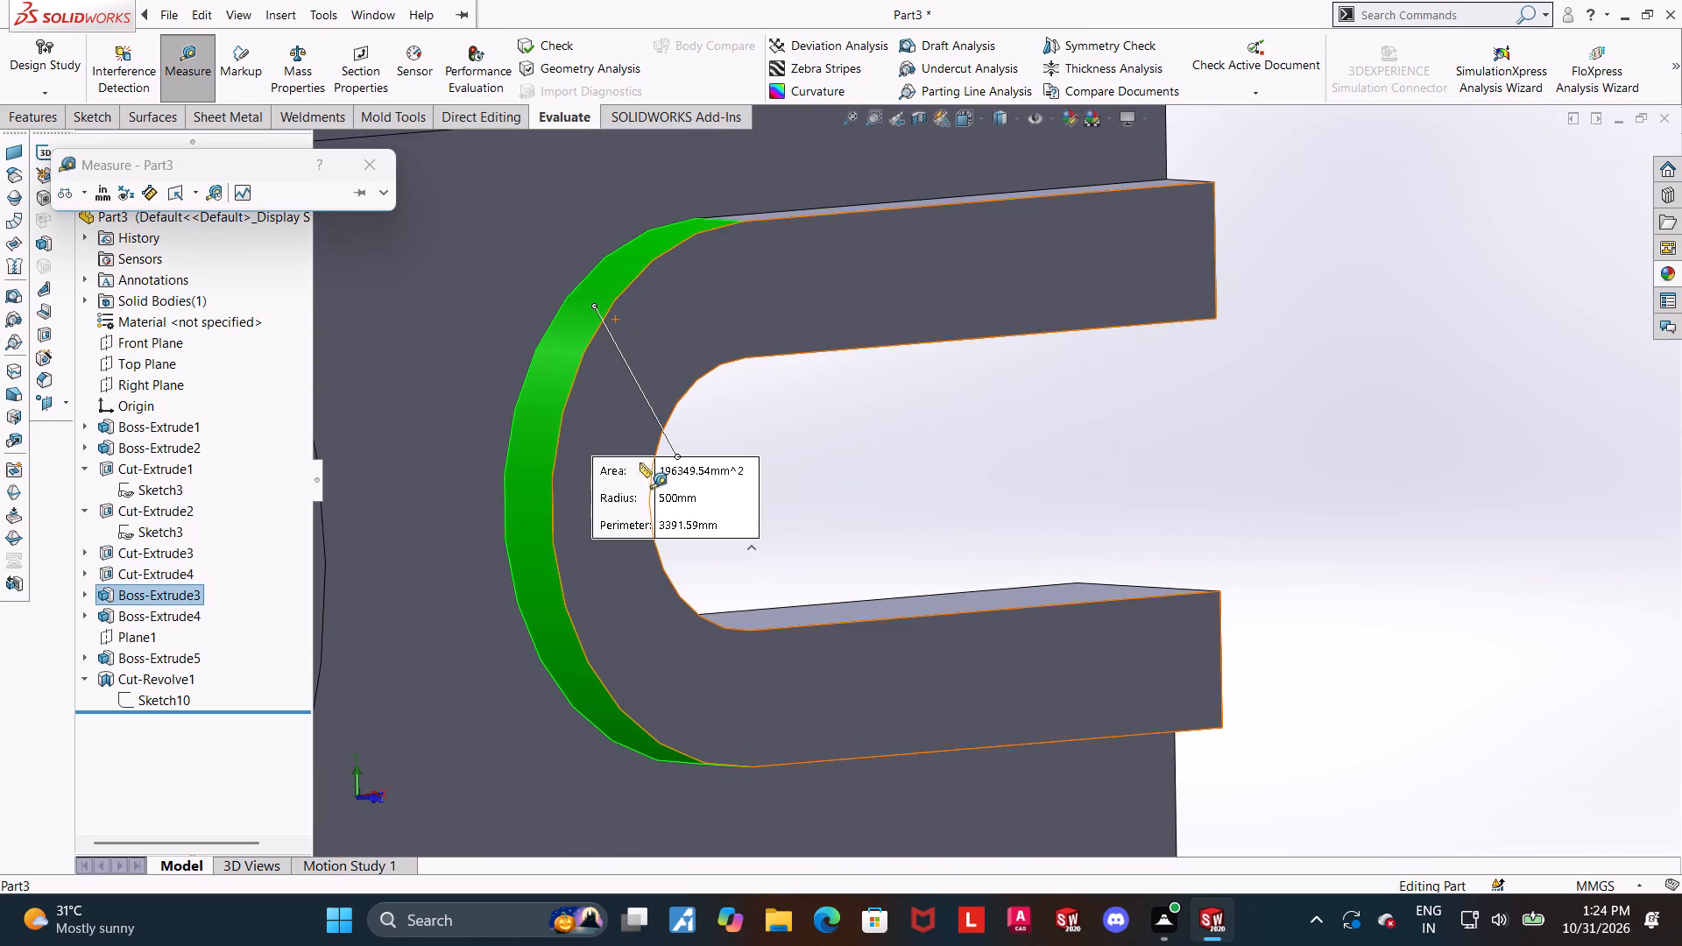
pyautogui.press('Escape')
# Measure between faces on the slotted arm beside the raised U-shaped rim.
pyautogui.scroll(5, 669, 512)
pyautogui.scroll(-5, 956, 300)
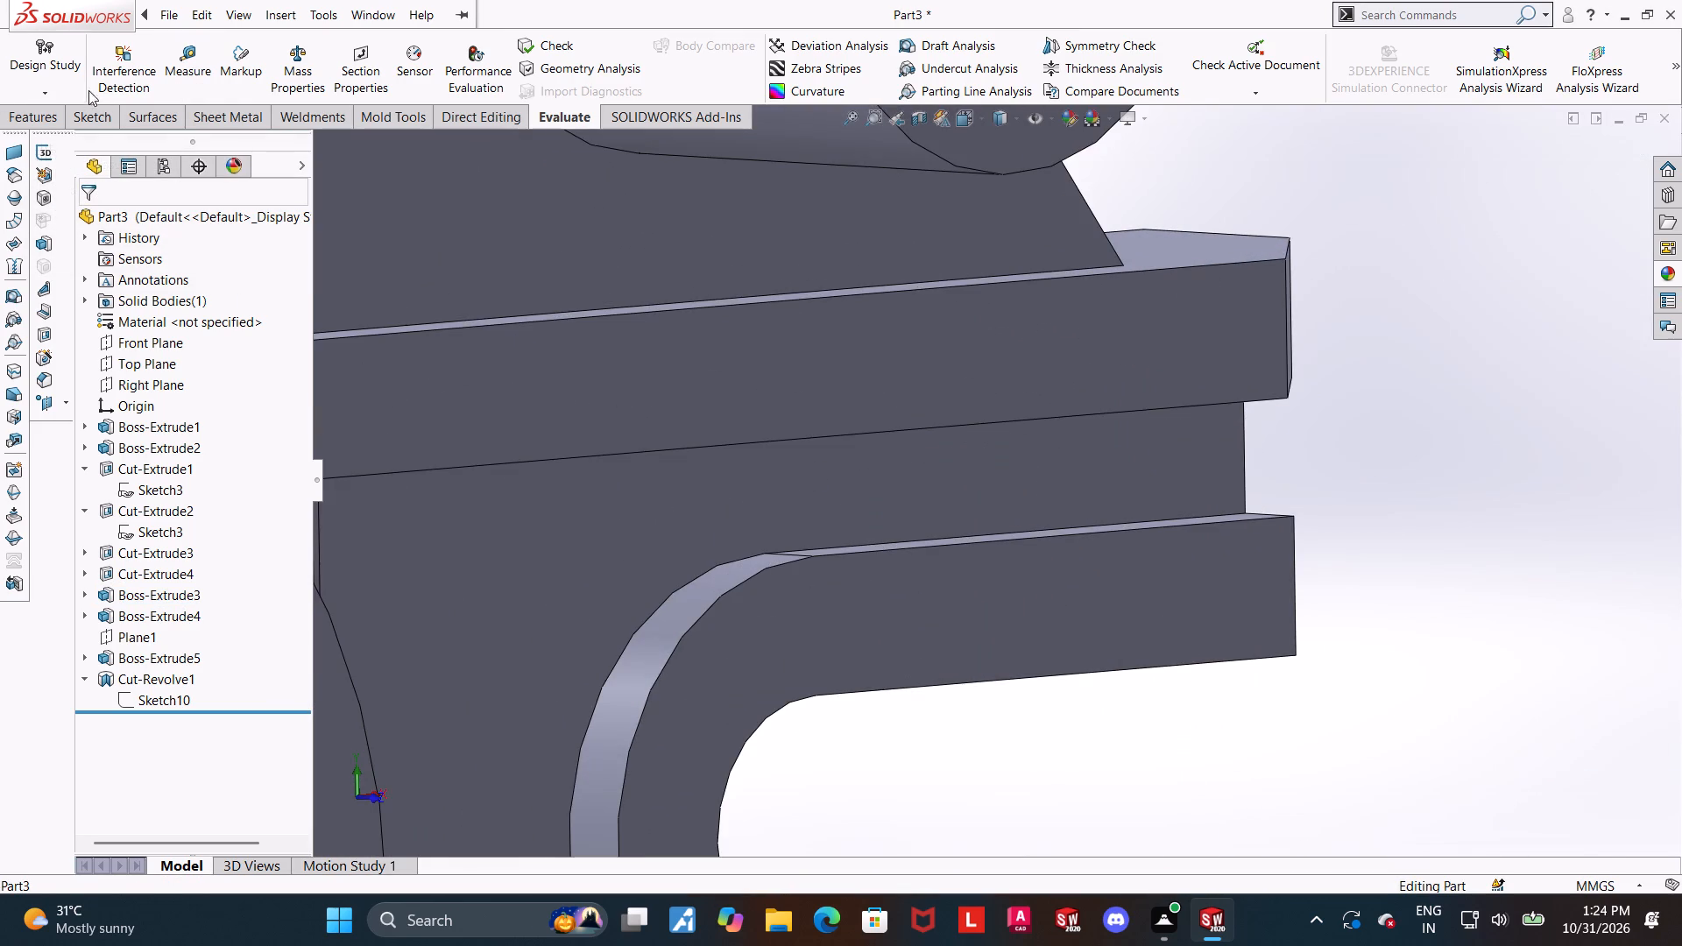
pyautogui.click(185, 58)
pyautogui.scroll(1, 1094, 537)
pyautogui.moveTo(1097, 539); pyautogui.dragTo(1100, 558, button='middle')
pyautogui.click(1074, 519)
pyautogui.moveTo(1132, 602); pyautogui.dragTo(1101, 393, button='middle')
pyautogui.click(1064, 641)
pyautogui.press('Escape')
# Measure the inner rounded end face of the arm's U-shaped slot.
pyautogui.moveTo(1375, 555); pyautogui.dragTo(1282, 581, button='middle')
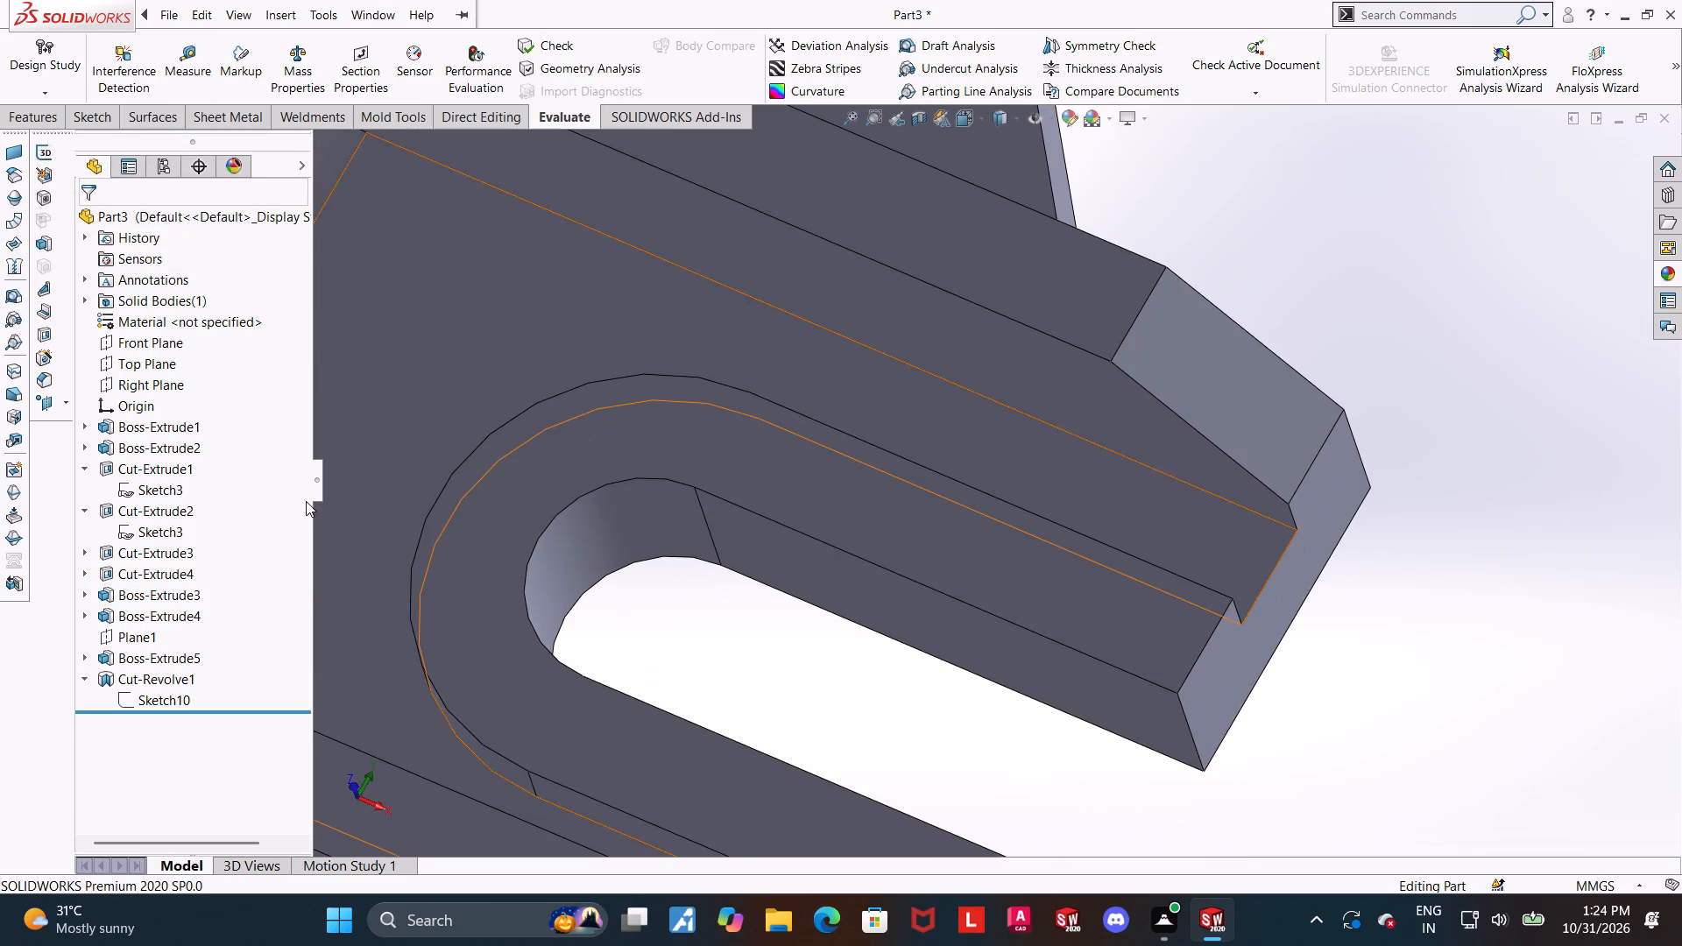
pyautogui.scroll(2, 306, 501)
pyautogui.click(155, 75)
pyautogui.click(183, 68)
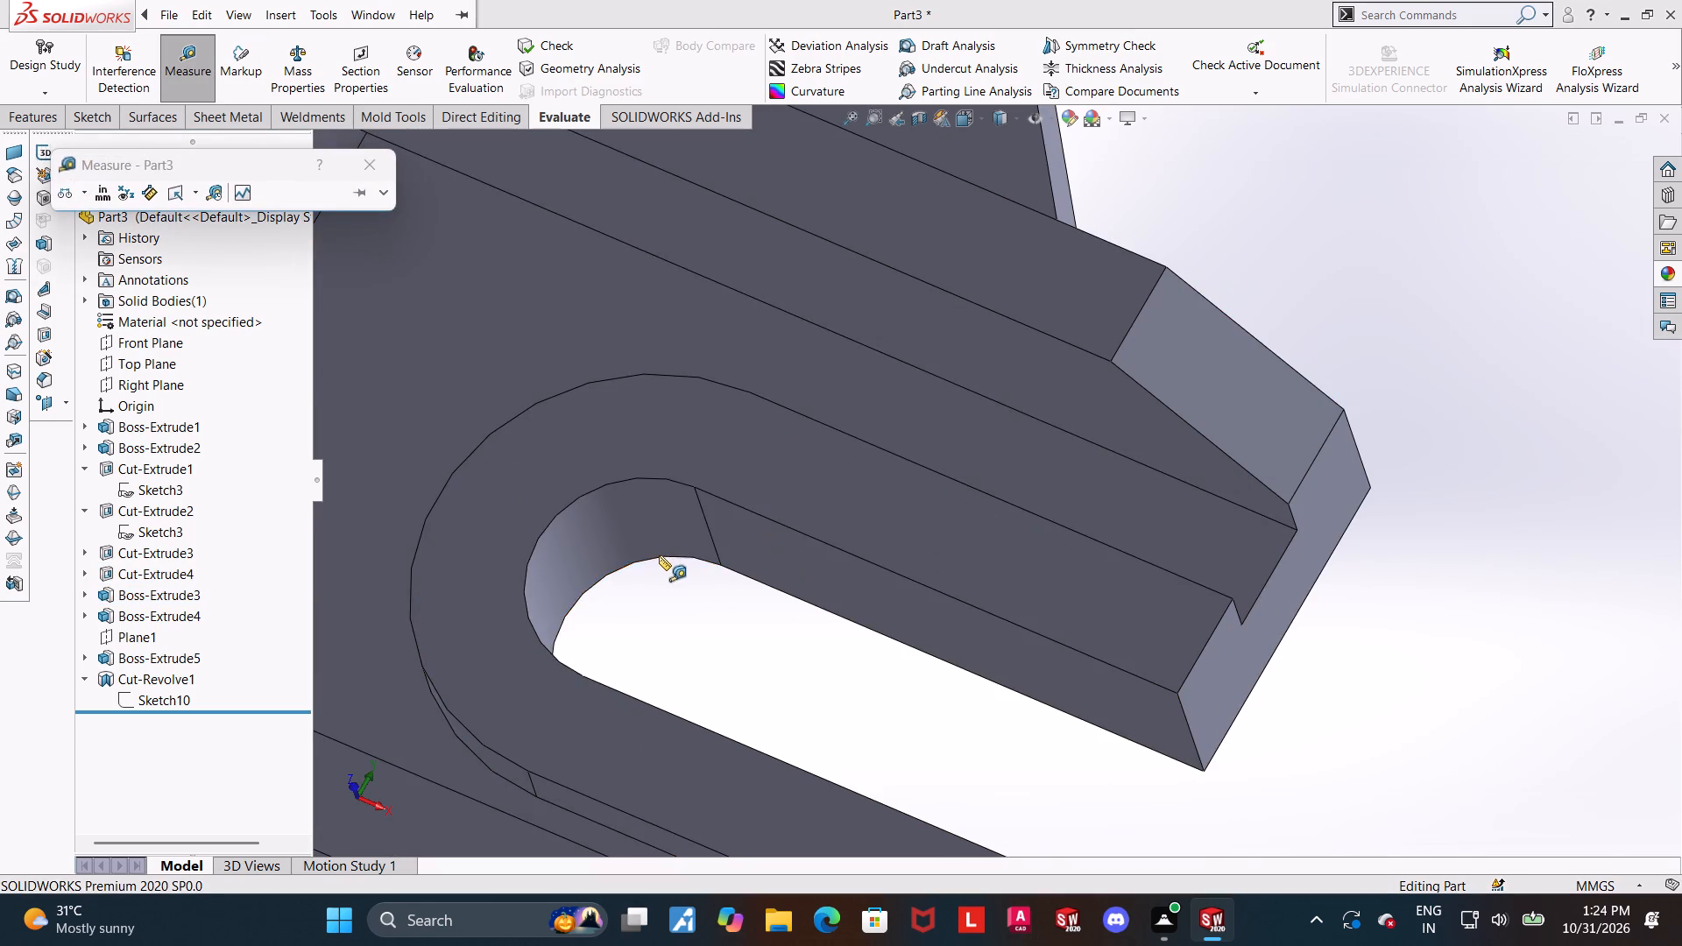
pyautogui.click(659, 555)
pyautogui.click(647, 516)
pyautogui.press('Escape')
pyautogui.click(169, 69)
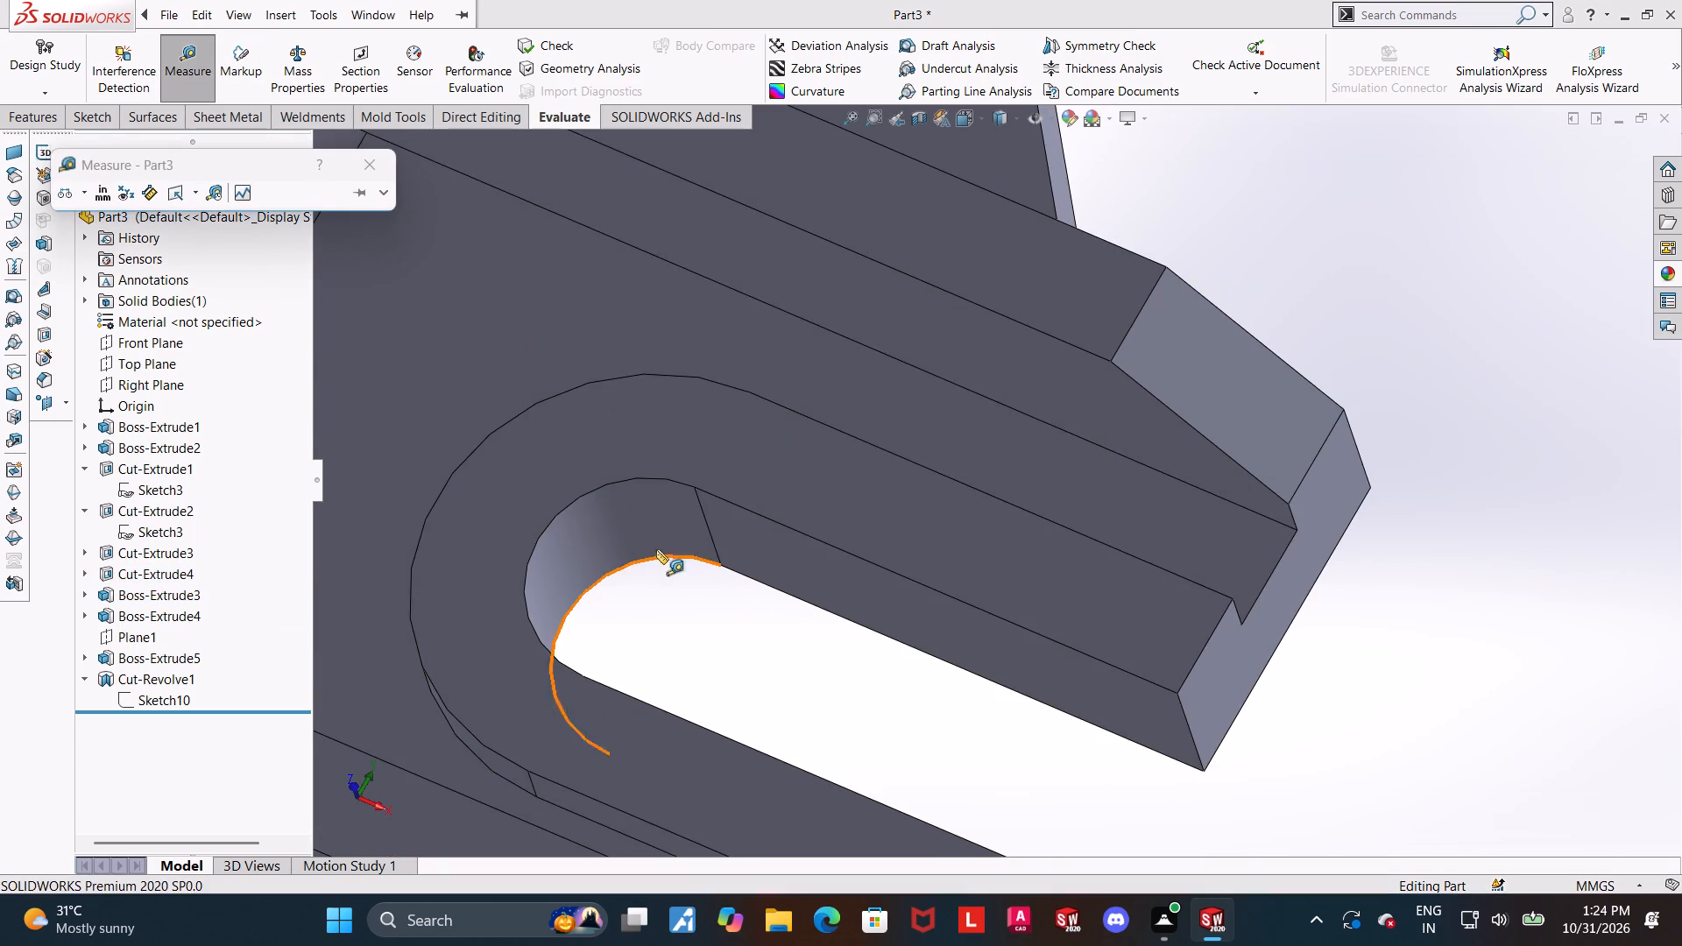
pyautogui.click(644, 535)
pyautogui.press('Escape')
# Measure the gap between the lower flange's inner face and the facing side of the raised slot rim.
pyautogui.hotkey('ctrl', '7')
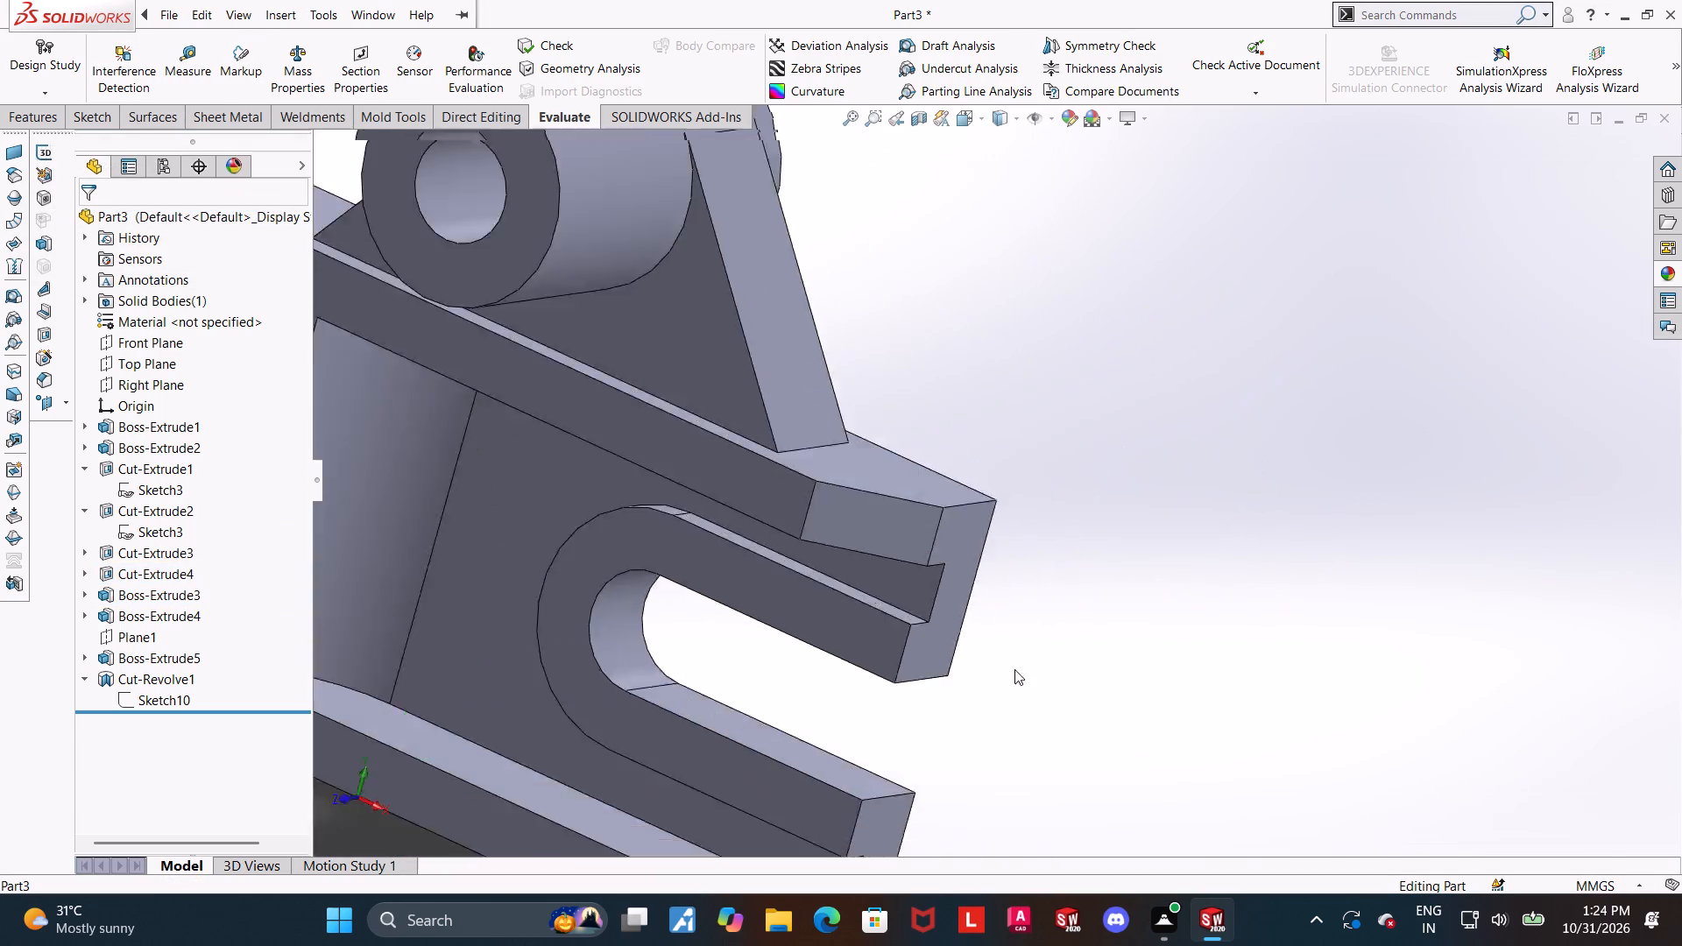
pyautogui.press('Escape')
pyautogui.scroll(-4, 1286, 620)
pyautogui.moveTo(191, 67); pyautogui.dragTo(199, 67)
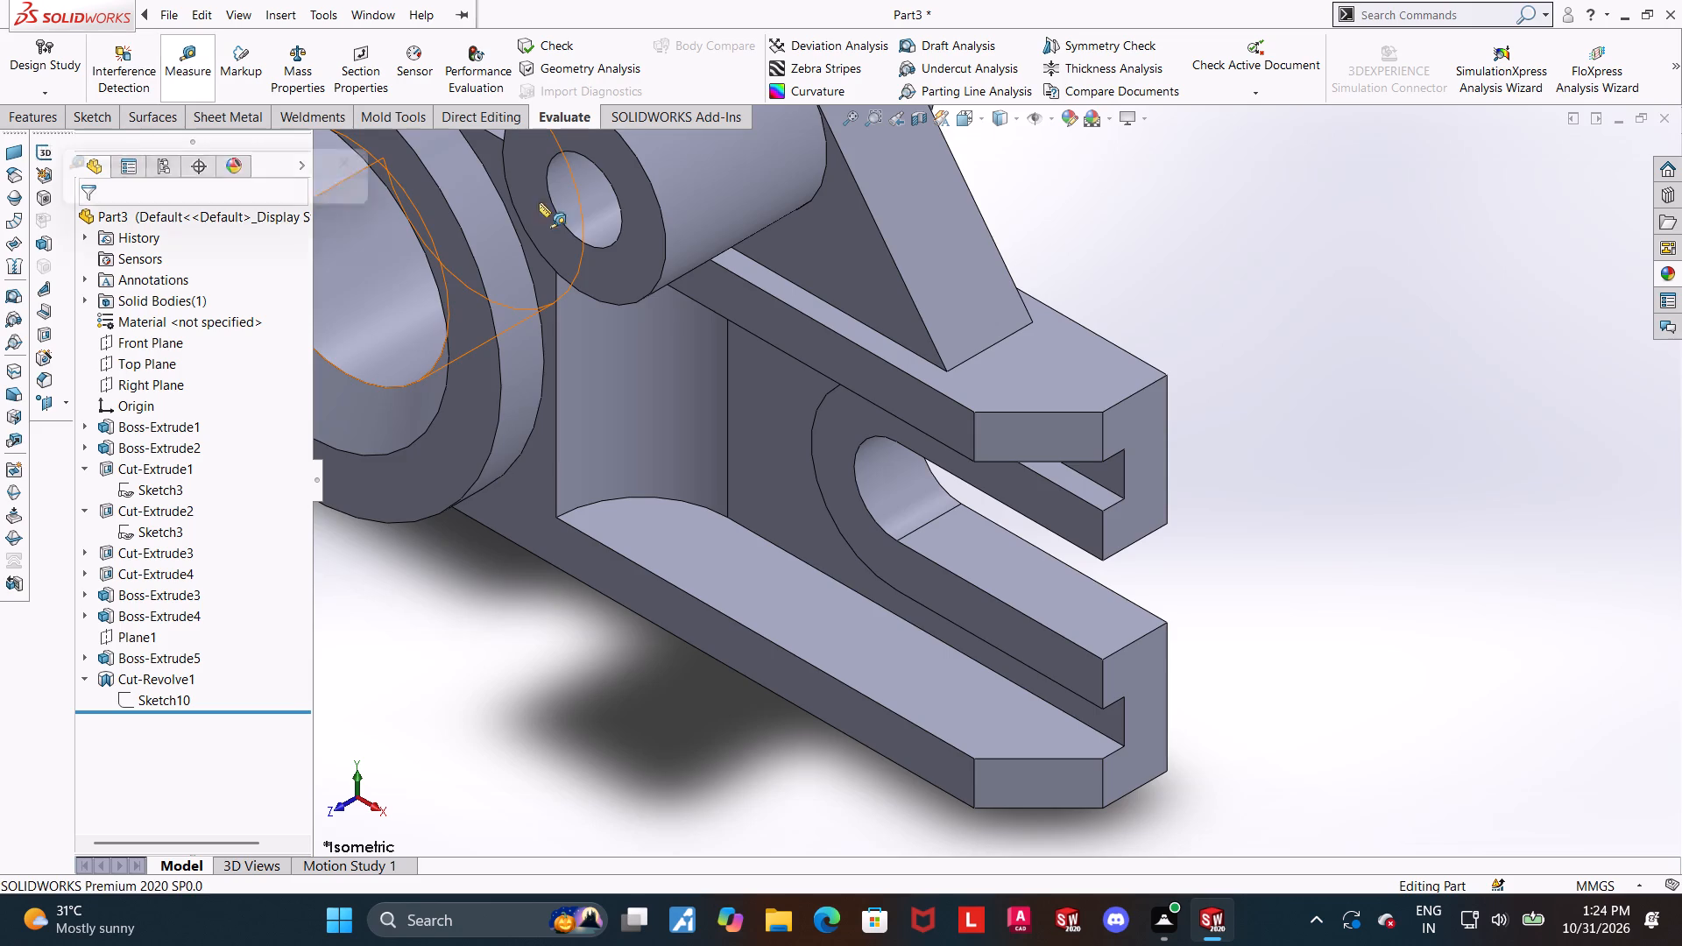
pyautogui.scroll(-3, 1118, 546)
pyautogui.moveTo(1351, 672); pyautogui.dragTo(1415, 571, button='middle')
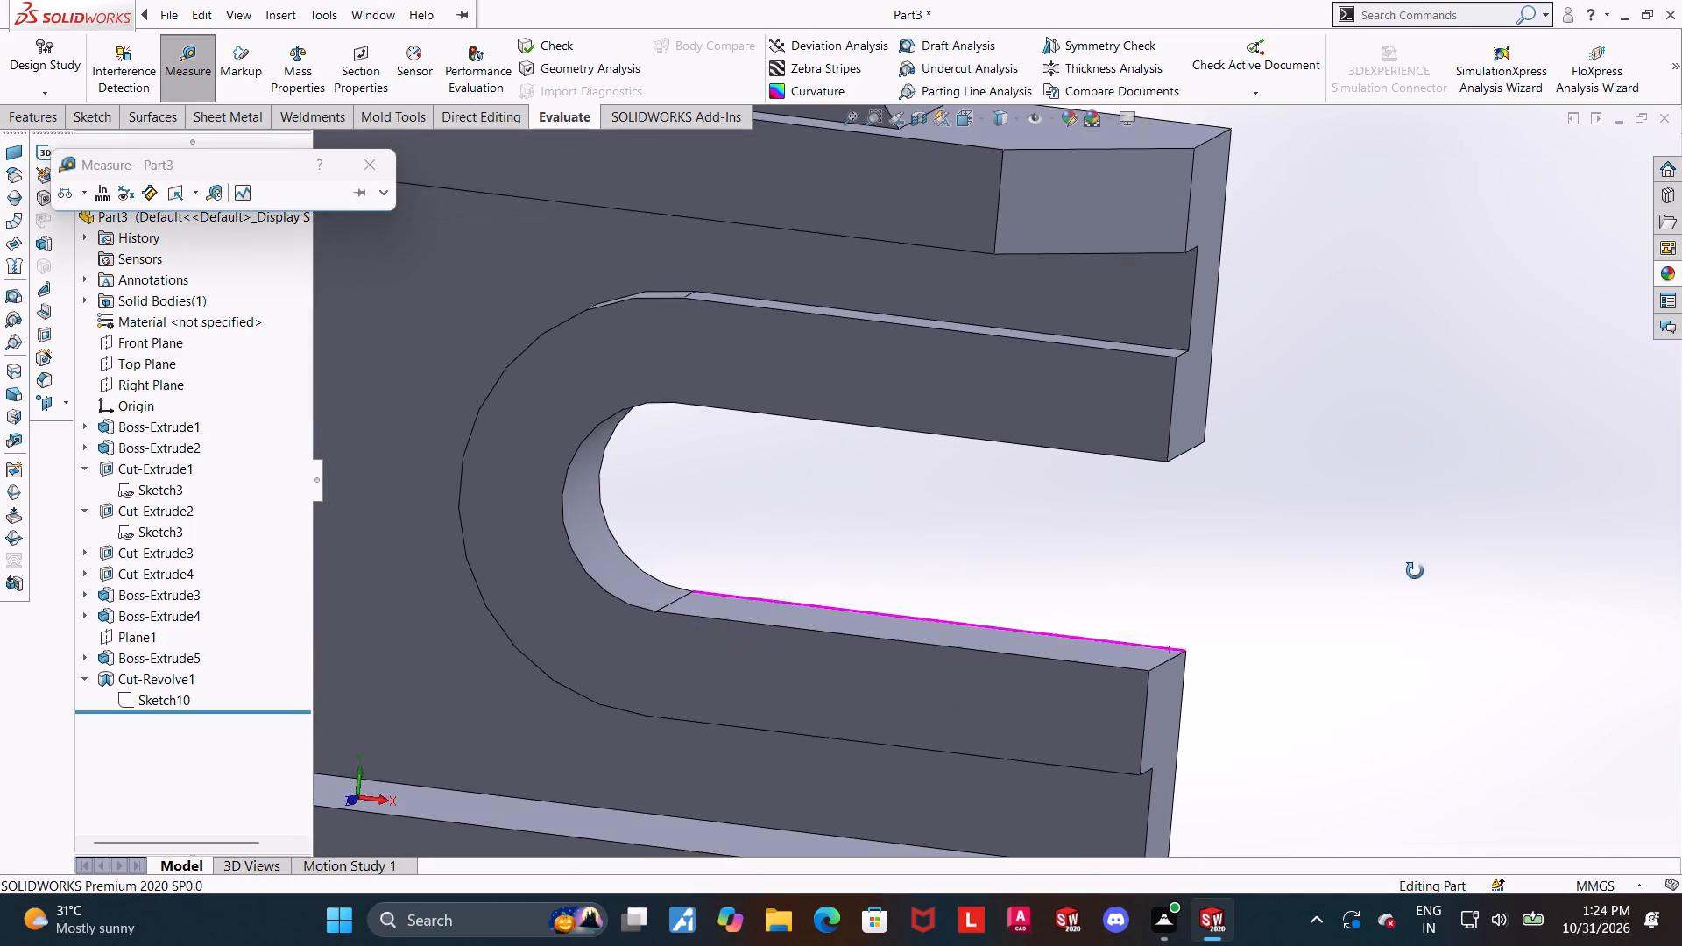
pyautogui.moveTo(1415, 571); pyautogui.dragTo(1415, 574, button='middle')
pyautogui.scroll(4, 754, 813)
pyautogui.moveTo(901, 660); pyautogui.dragTo(904, 753, button='middle')
pyautogui.scroll(-4, 911, 646)
pyautogui.click(996, 615)
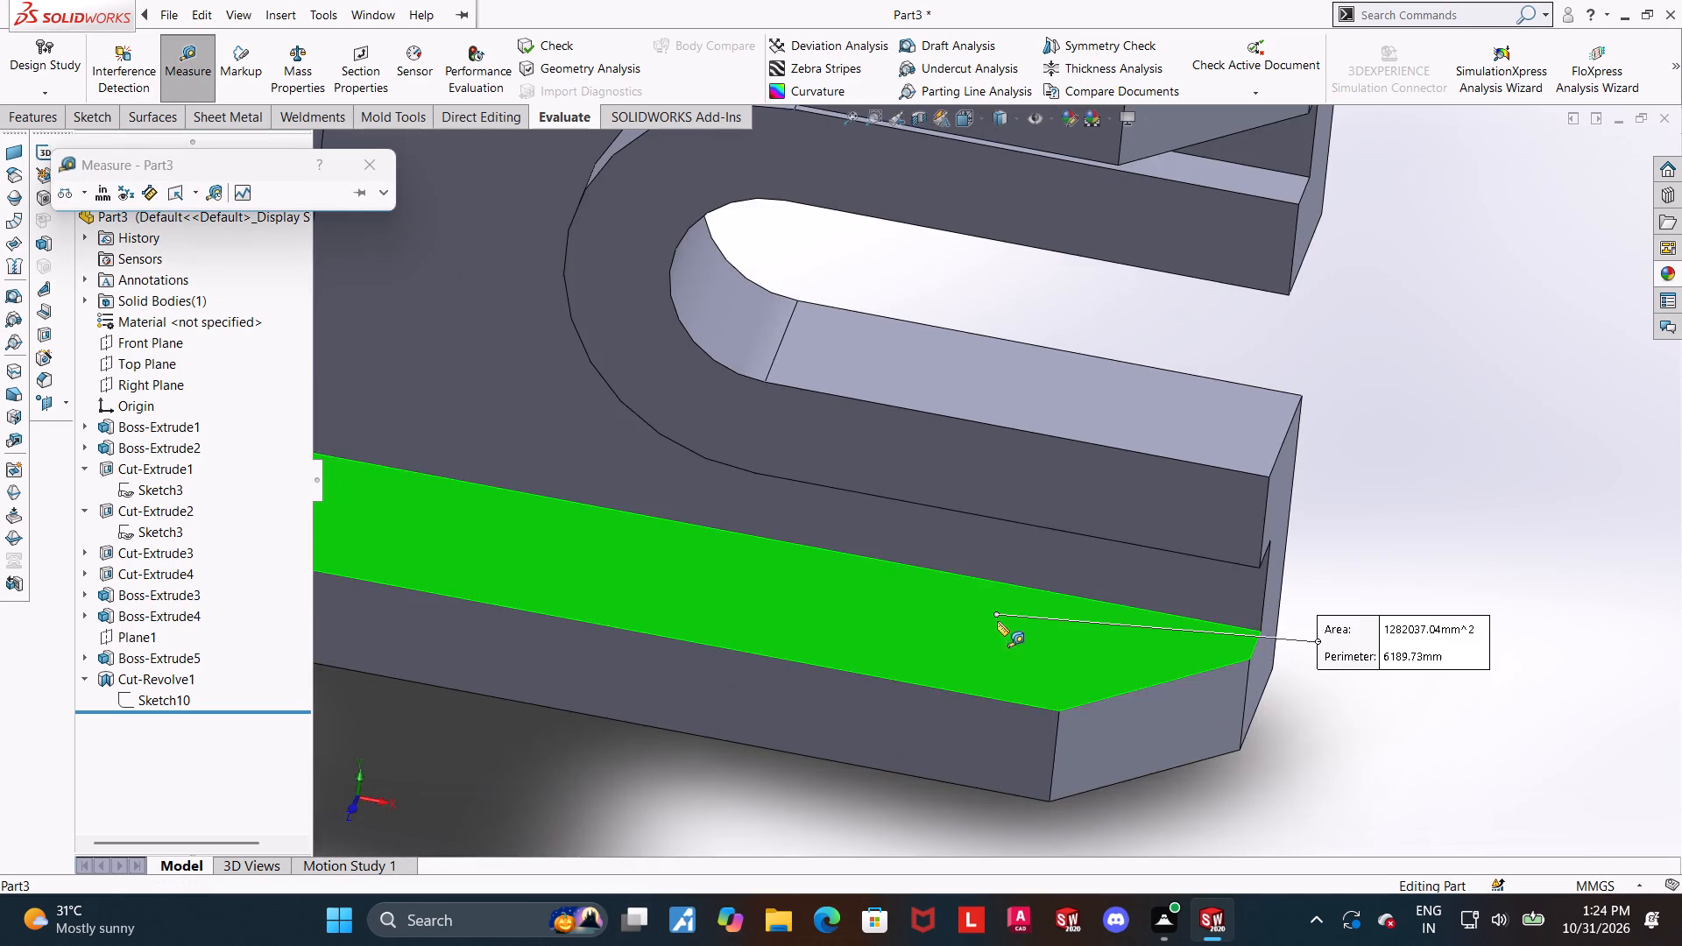
pyautogui.scroll(1, 1108, 745)
pyautogui.moveTo(1108, 740); pyautogui.dragTo(1102, 560, button='middle')
pyautogui.moveTo(1150, 583); pyautogui.dragTo(1145, 484, button='middle')
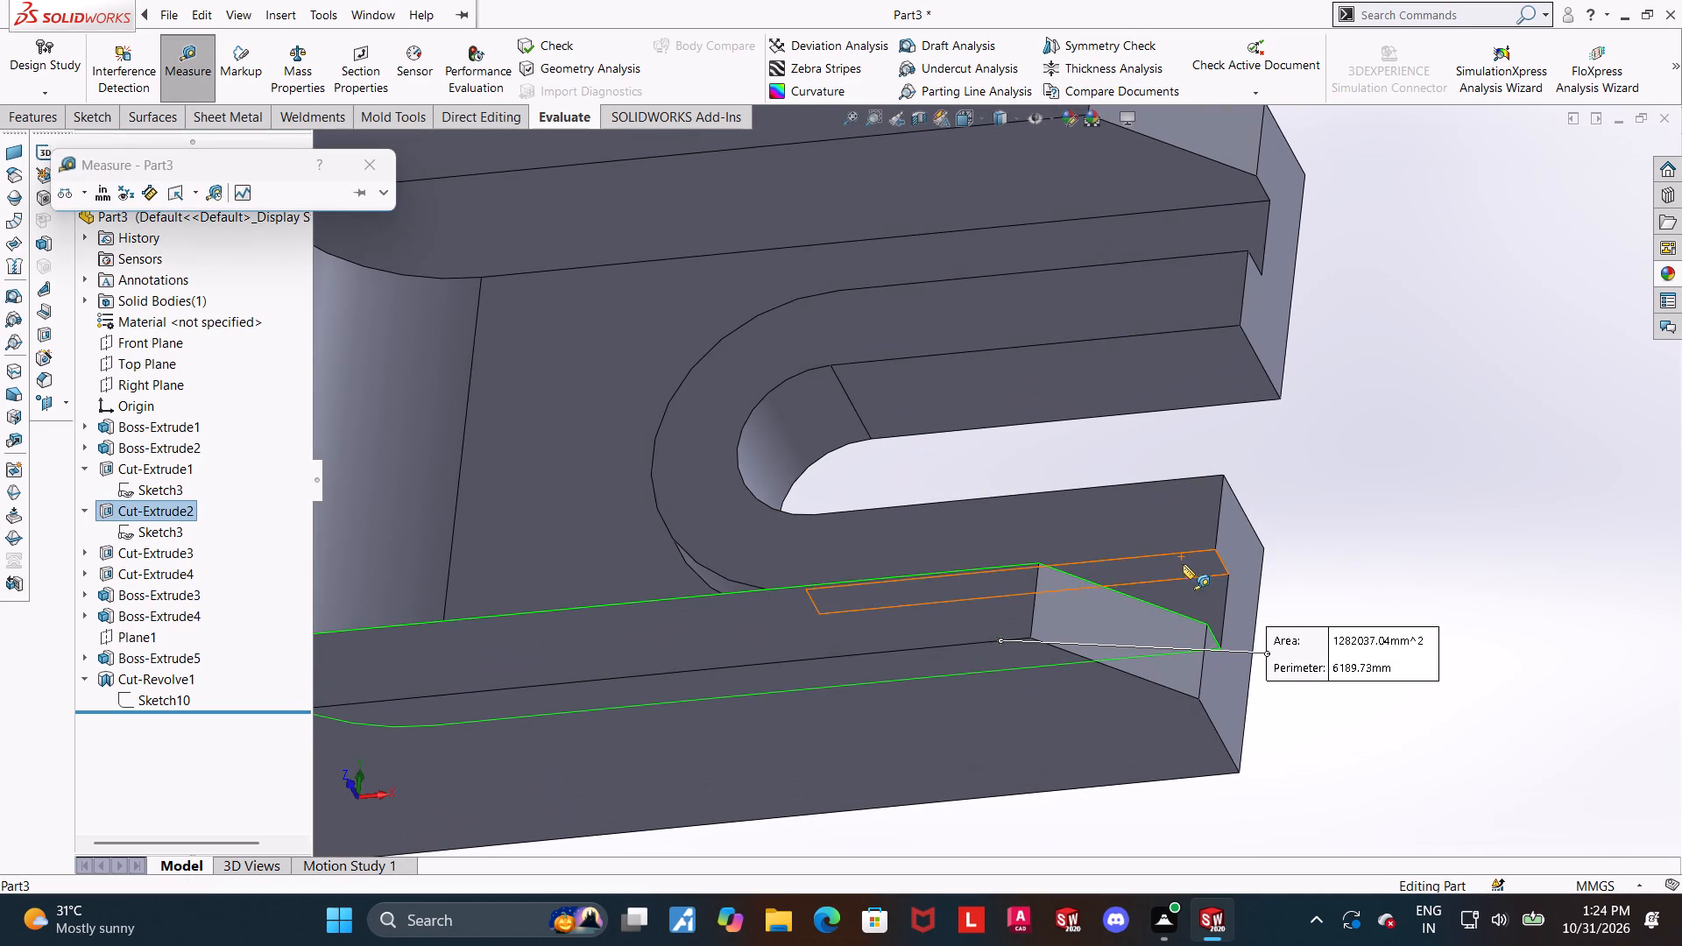
pyautogui.click(1183, 567)
pyautogui.press('Escape')
# Open Sketch5 under Cut-Extrude3, inspect the triangular corner-cut profile's dimension and endpoint relations, and exit the sketch.
pyautogui.hotkey('ctrl', '7')
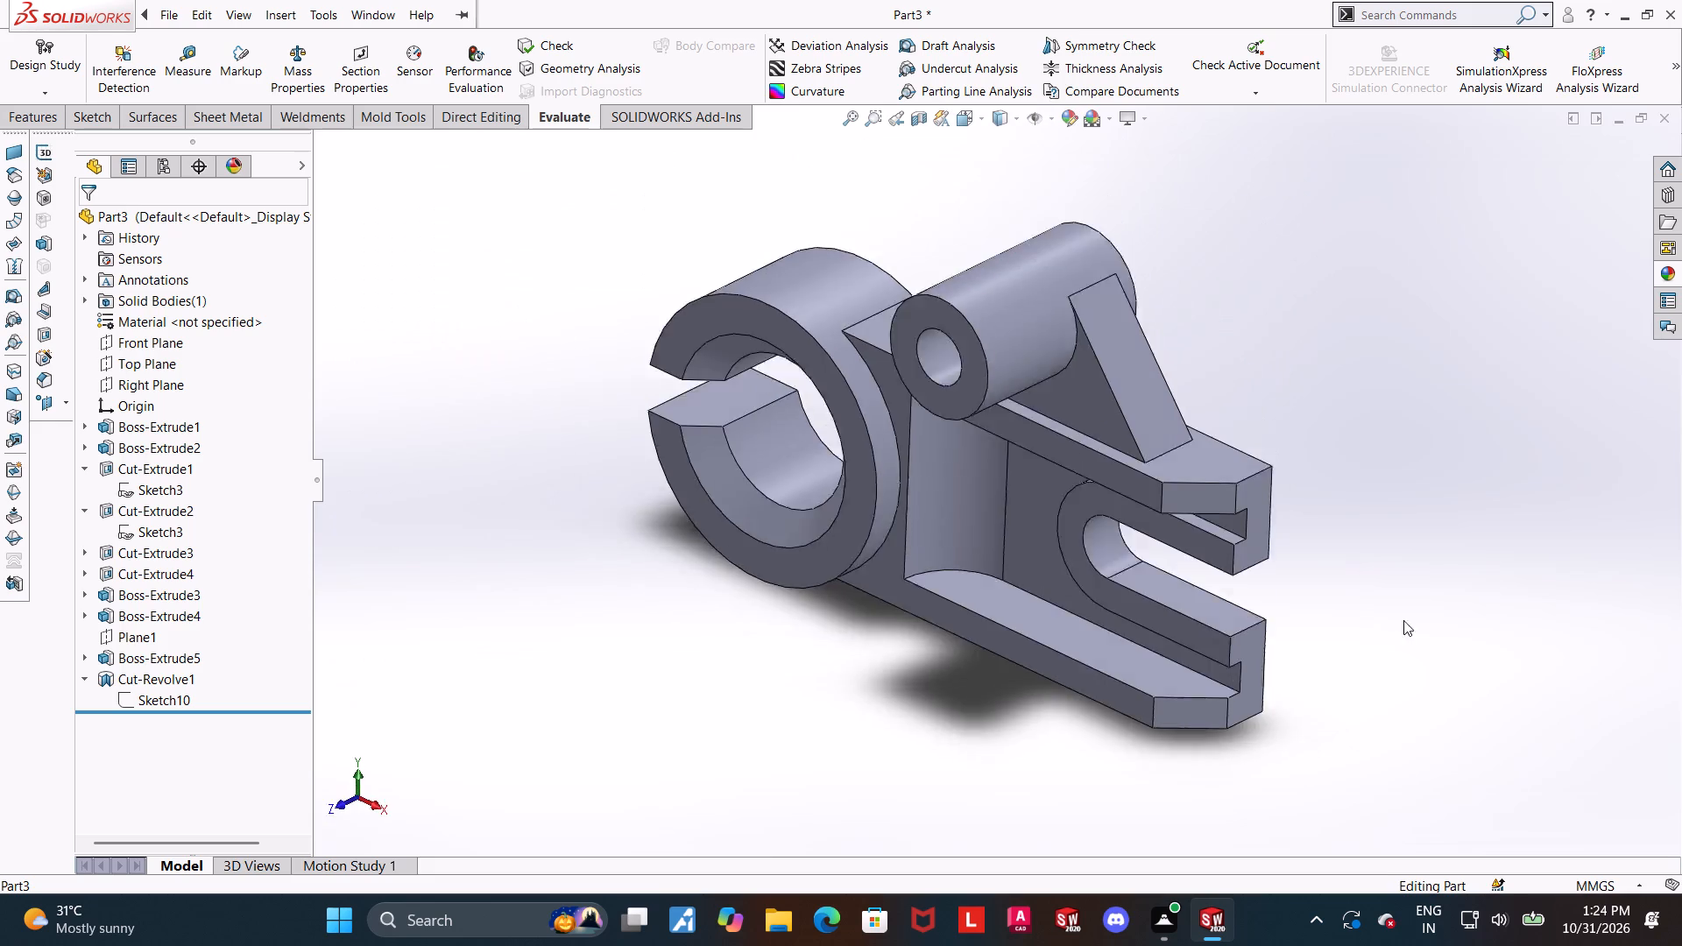
pyautogui.press('Escape')
pyautogui.scroll(-5, 1318, 540)
pyautogui.scroll(1, 1230, 519)
pyautogui.scroll(-3, 1020, 496)
pyautogui.scroll(1, 1032, 482)
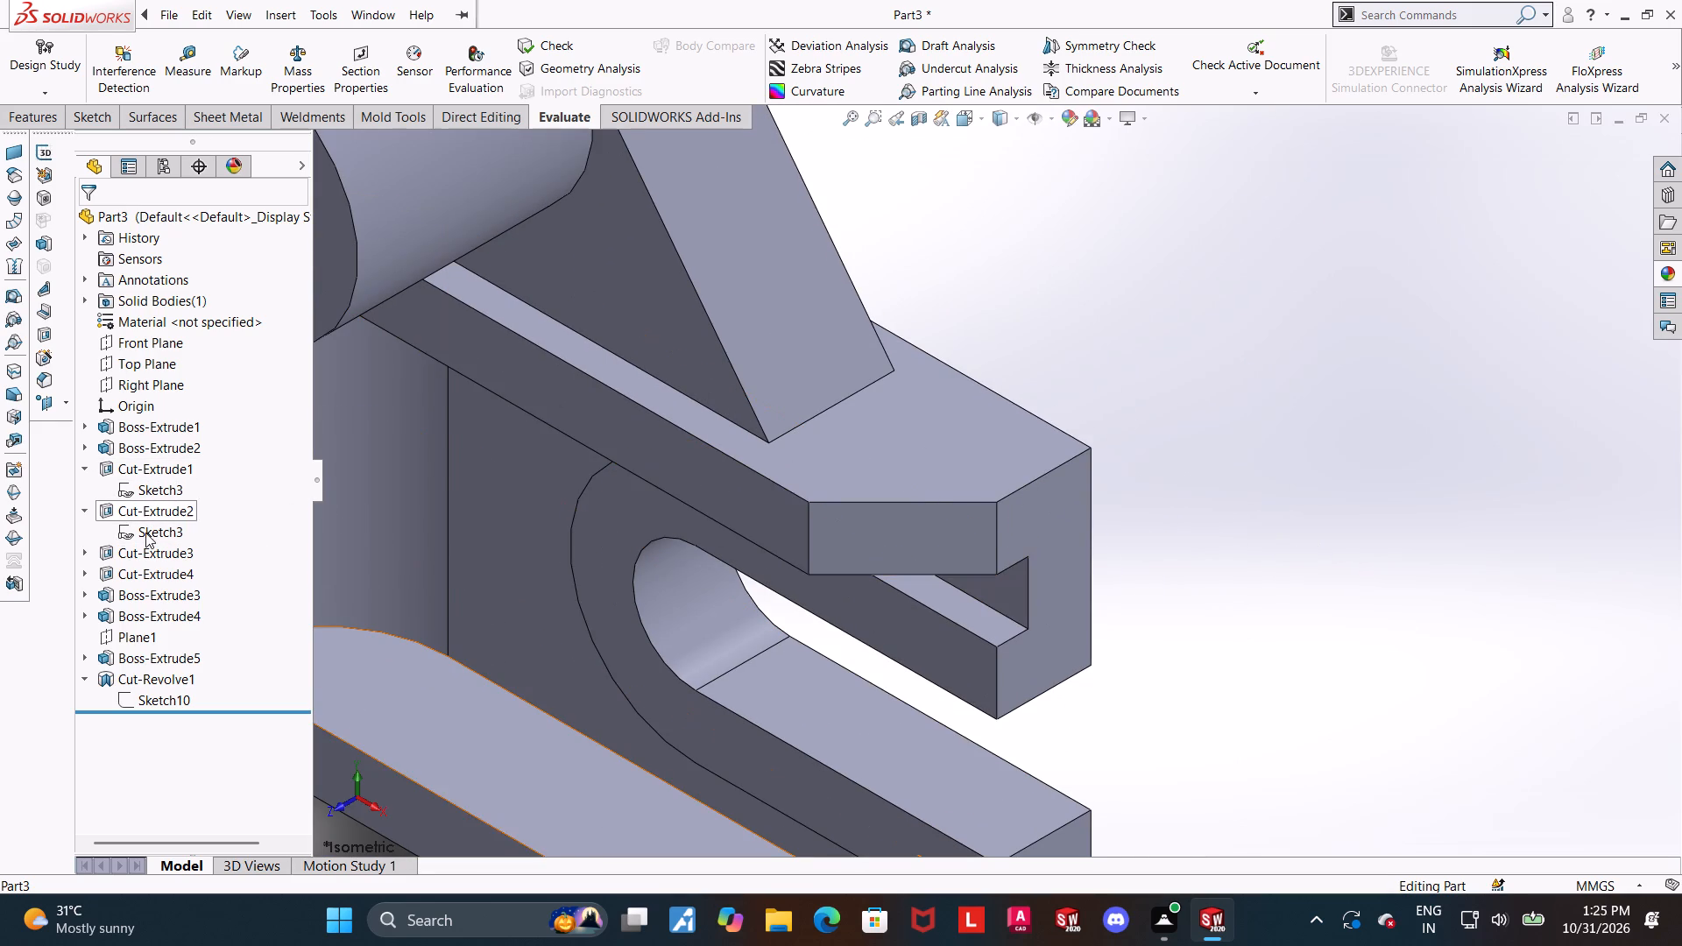
pyautogui.click(89, 545)
pyautogui.click(85, 507)
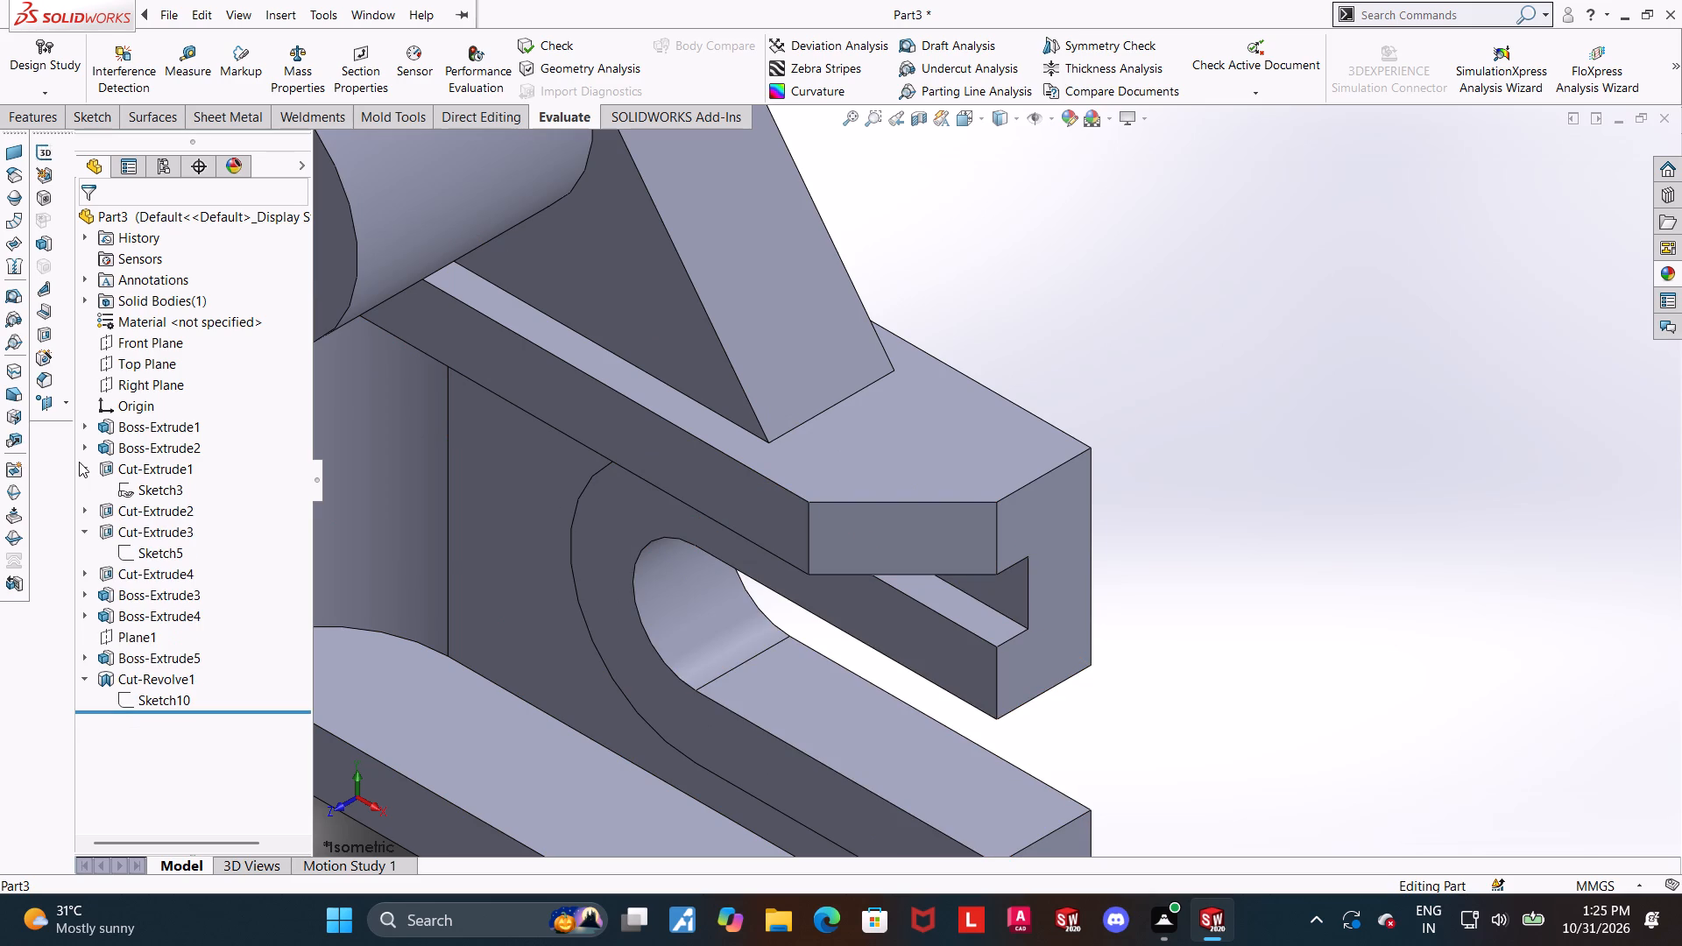
pyautogui.click(79, 462)
pyautogui.click(88, 476)
pyautogui.click(144, 531)
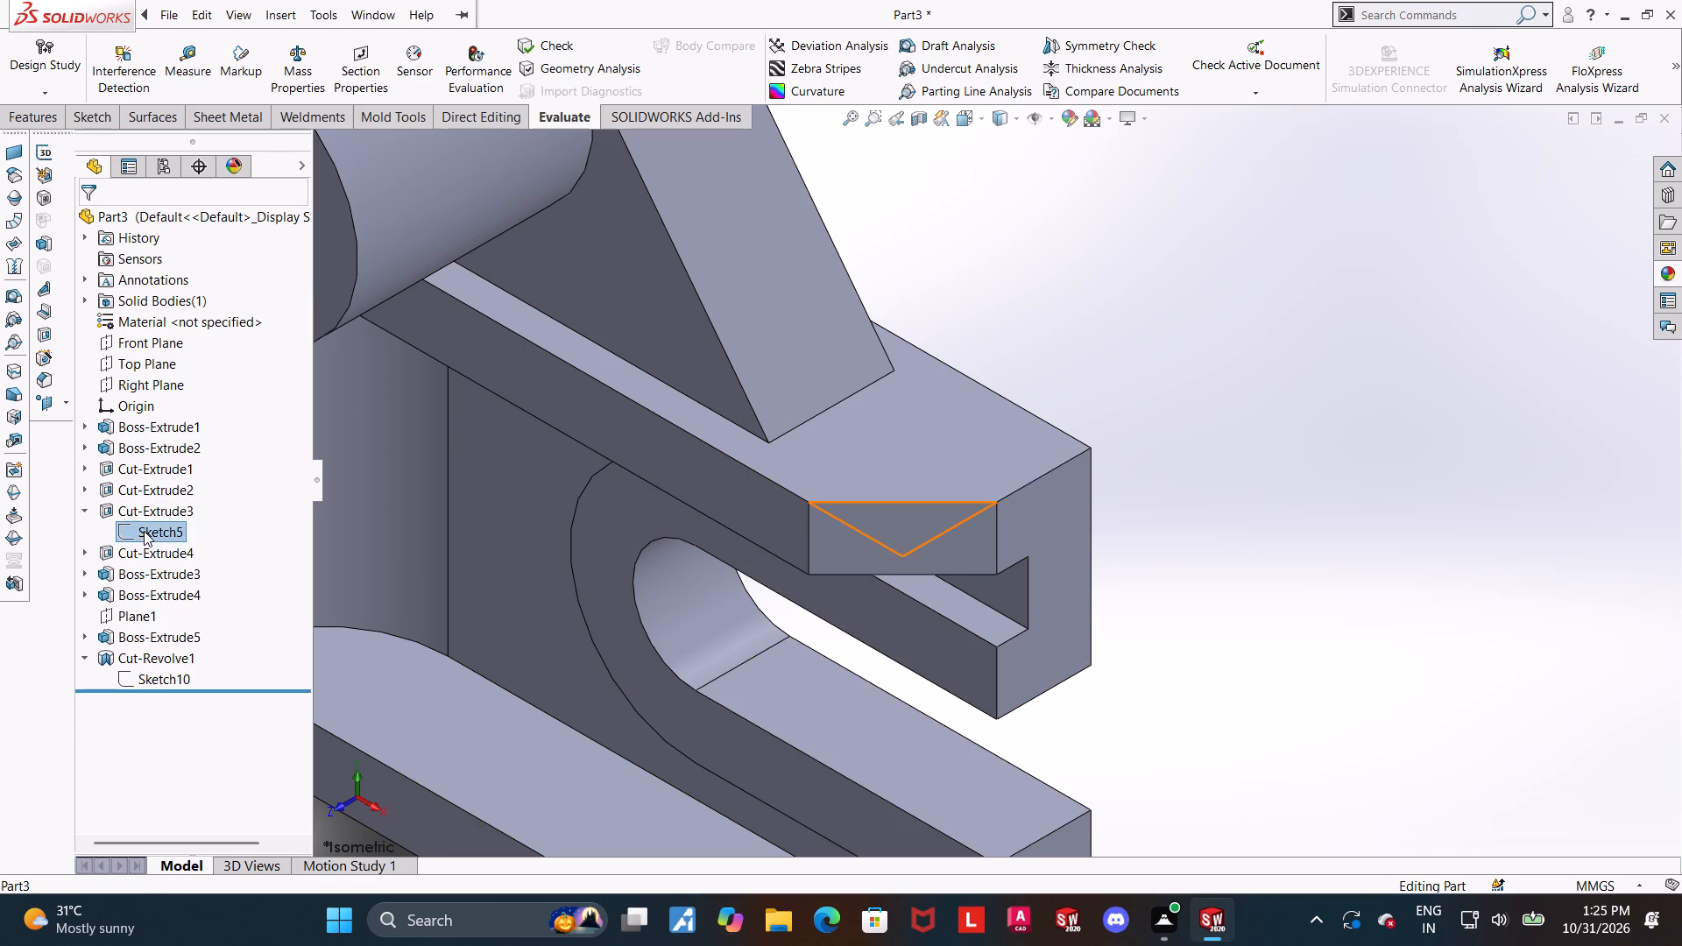
pyautogui.click(155, 474)
pyautogui.click(159, 527)
pyautogui.click(208, 508)
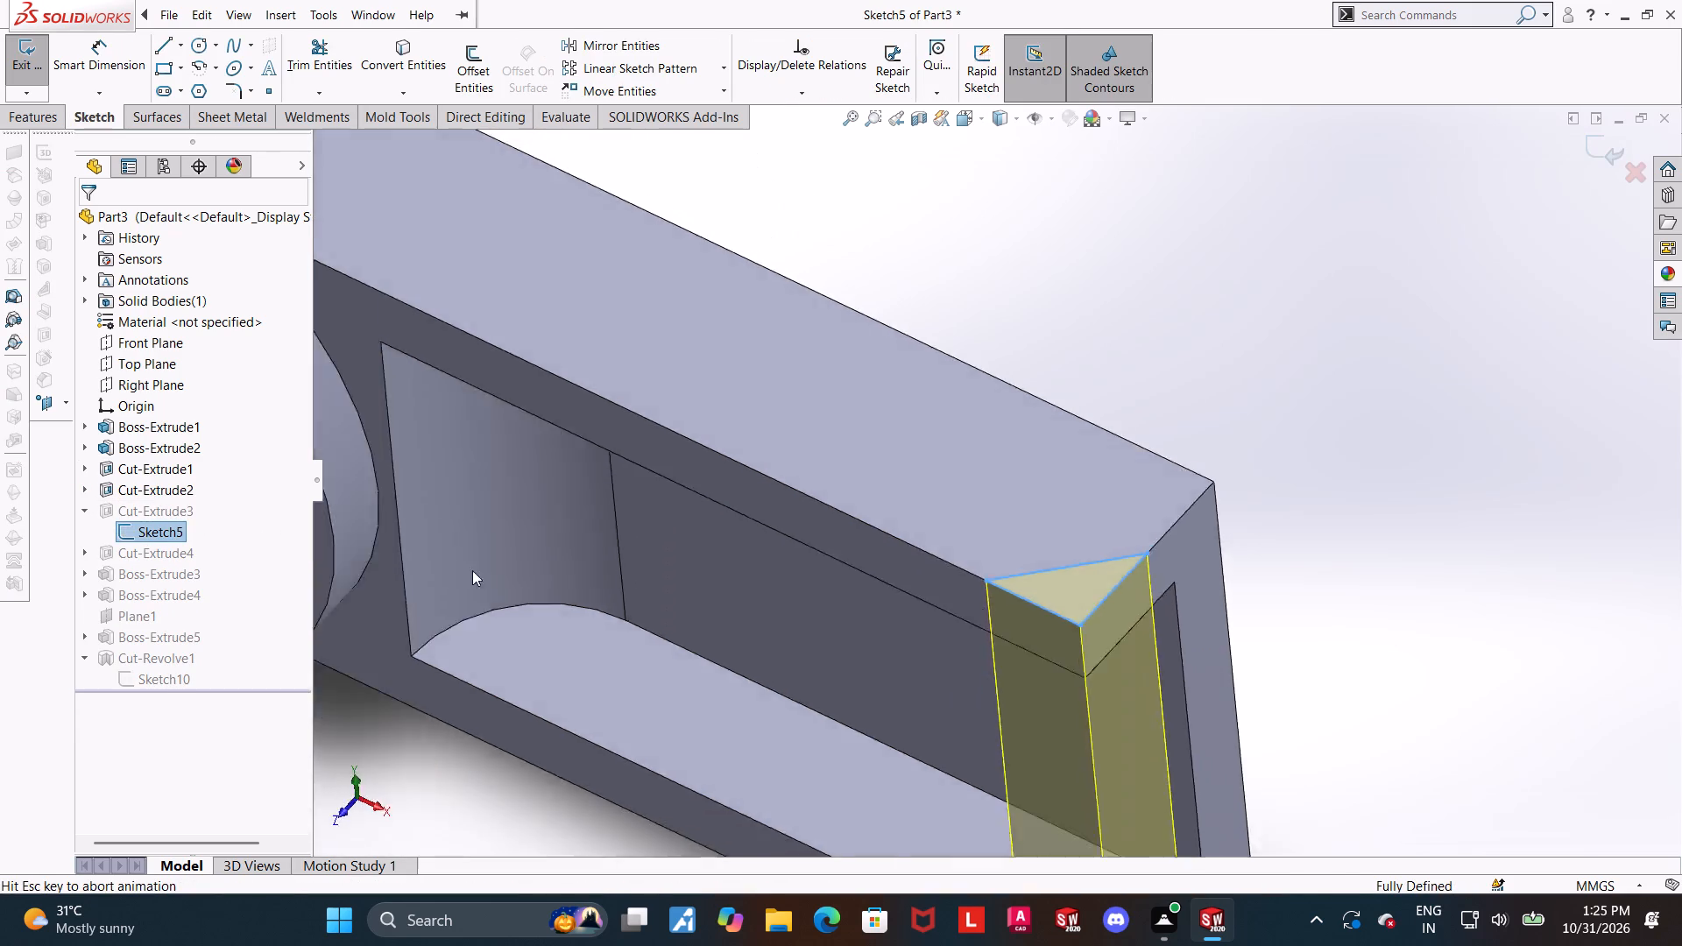
pyautogui.scroll(-3, 1418, 502)
pyautogui.scroll(-2, 1308, 468)
pyautogui.scroll(-2, 1006, 515)
pyautogui.press('Escape')
pyautogui.moveTo(910, 560); pyautogui.dragTo(874, 557)
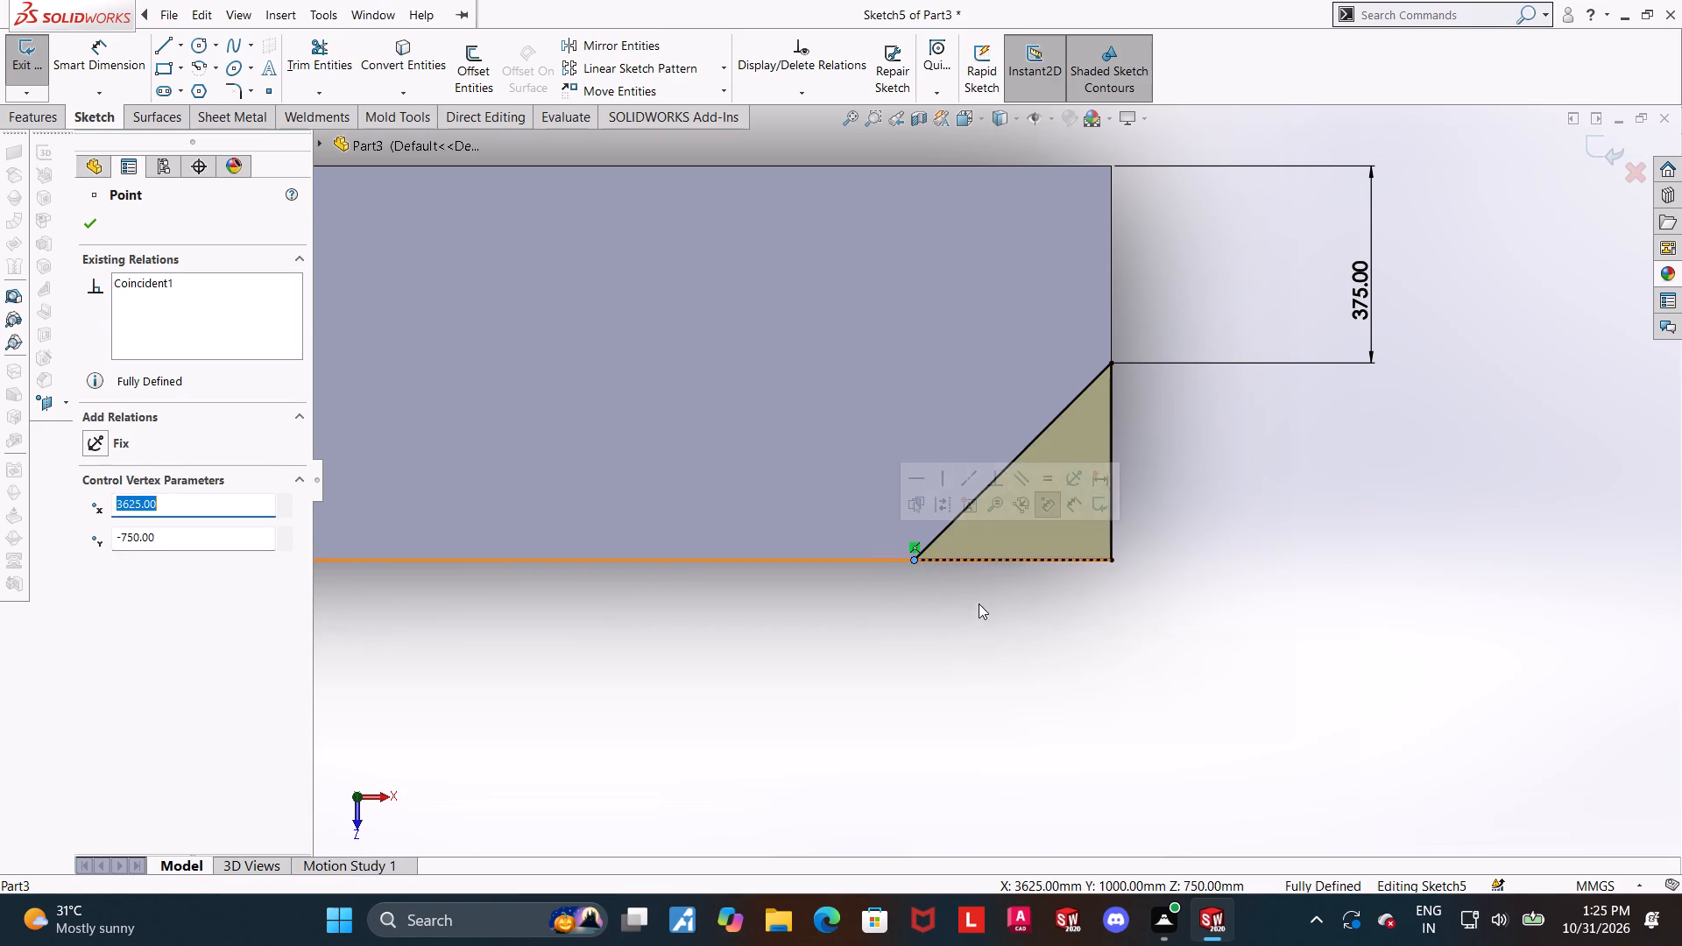
pyautogui.scroll(4, 979, 604)
pyautogui.click(1297, 597)
pyautogui.click(1601, 148)
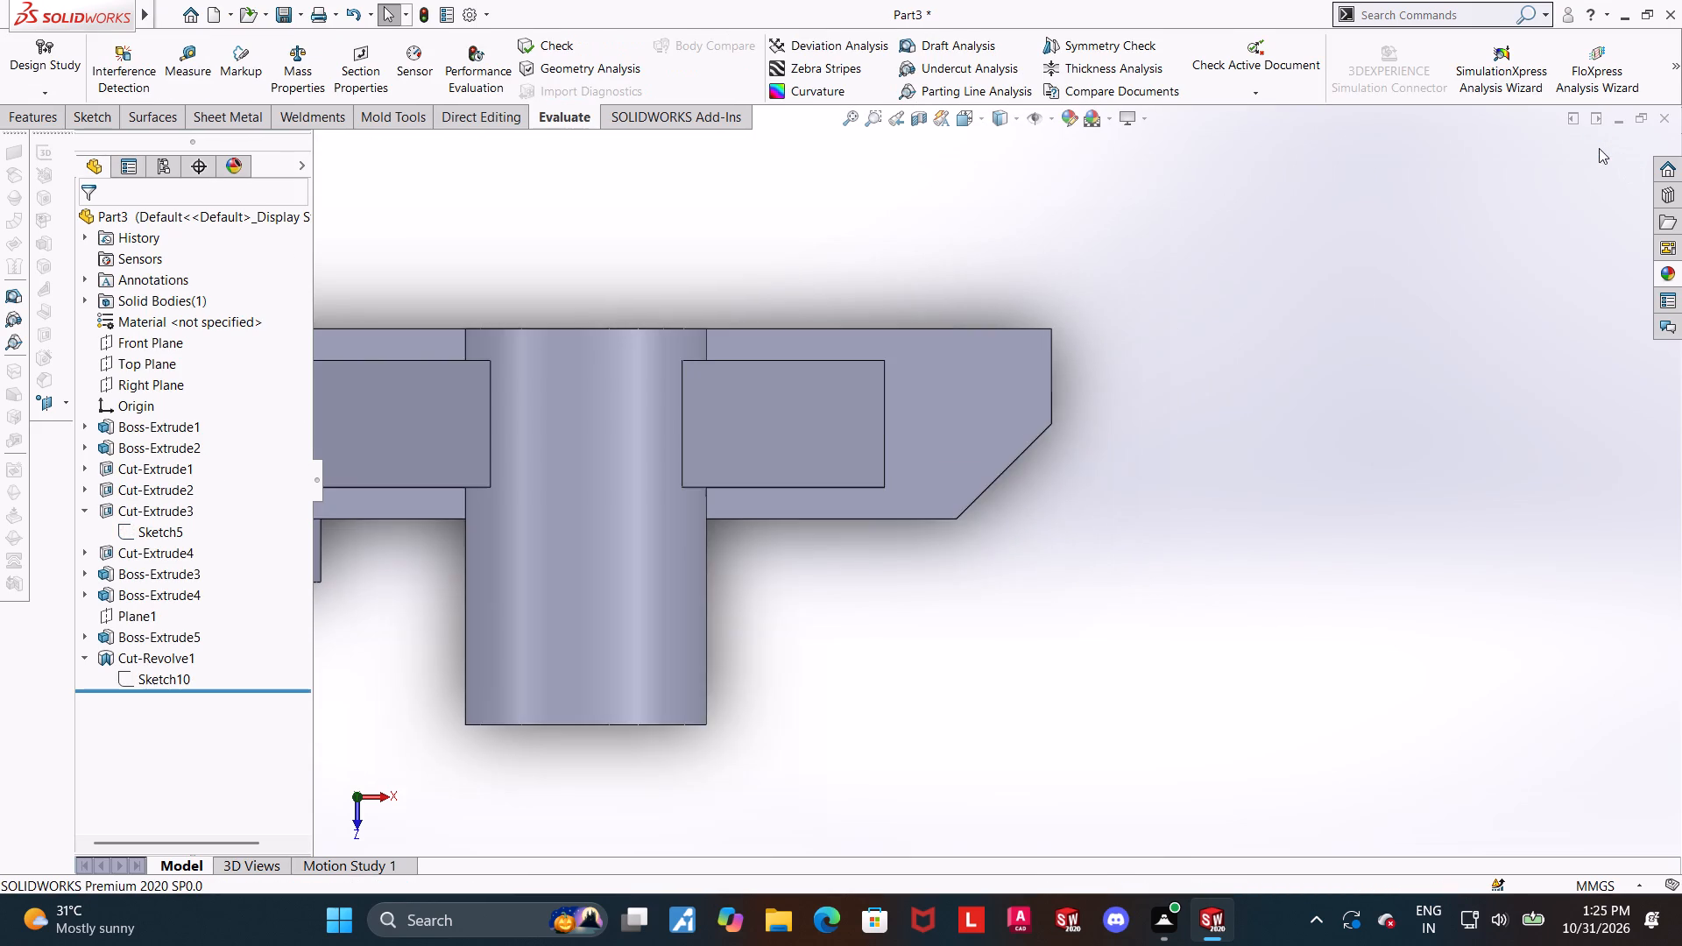
# Measure the distance between the hollow cylinder's two annular end faces.
pyautogui.hotkey('ctrl', '7')
pyautogui.scroll(-1, 1320, 540)
pyautogui.scroll(-3, 1083, 378)
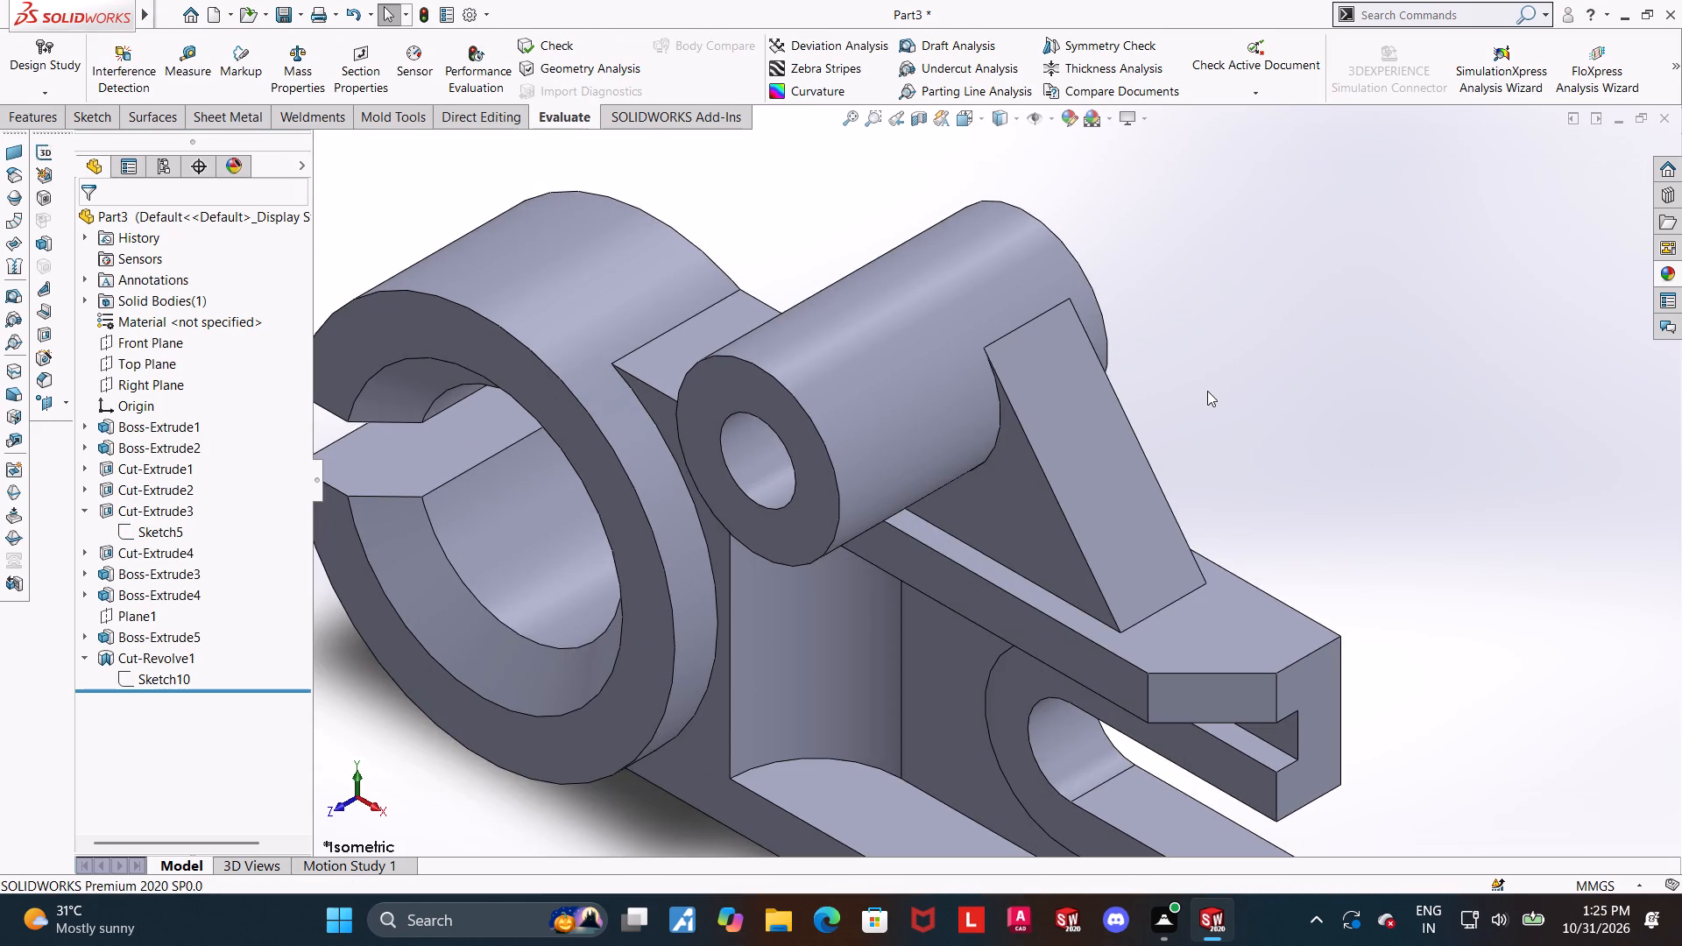
pyautogui.scroll(-3, 935, 408)
pyautogui.scroll(1, 989, 420)
pyautogui.click(177, 53)
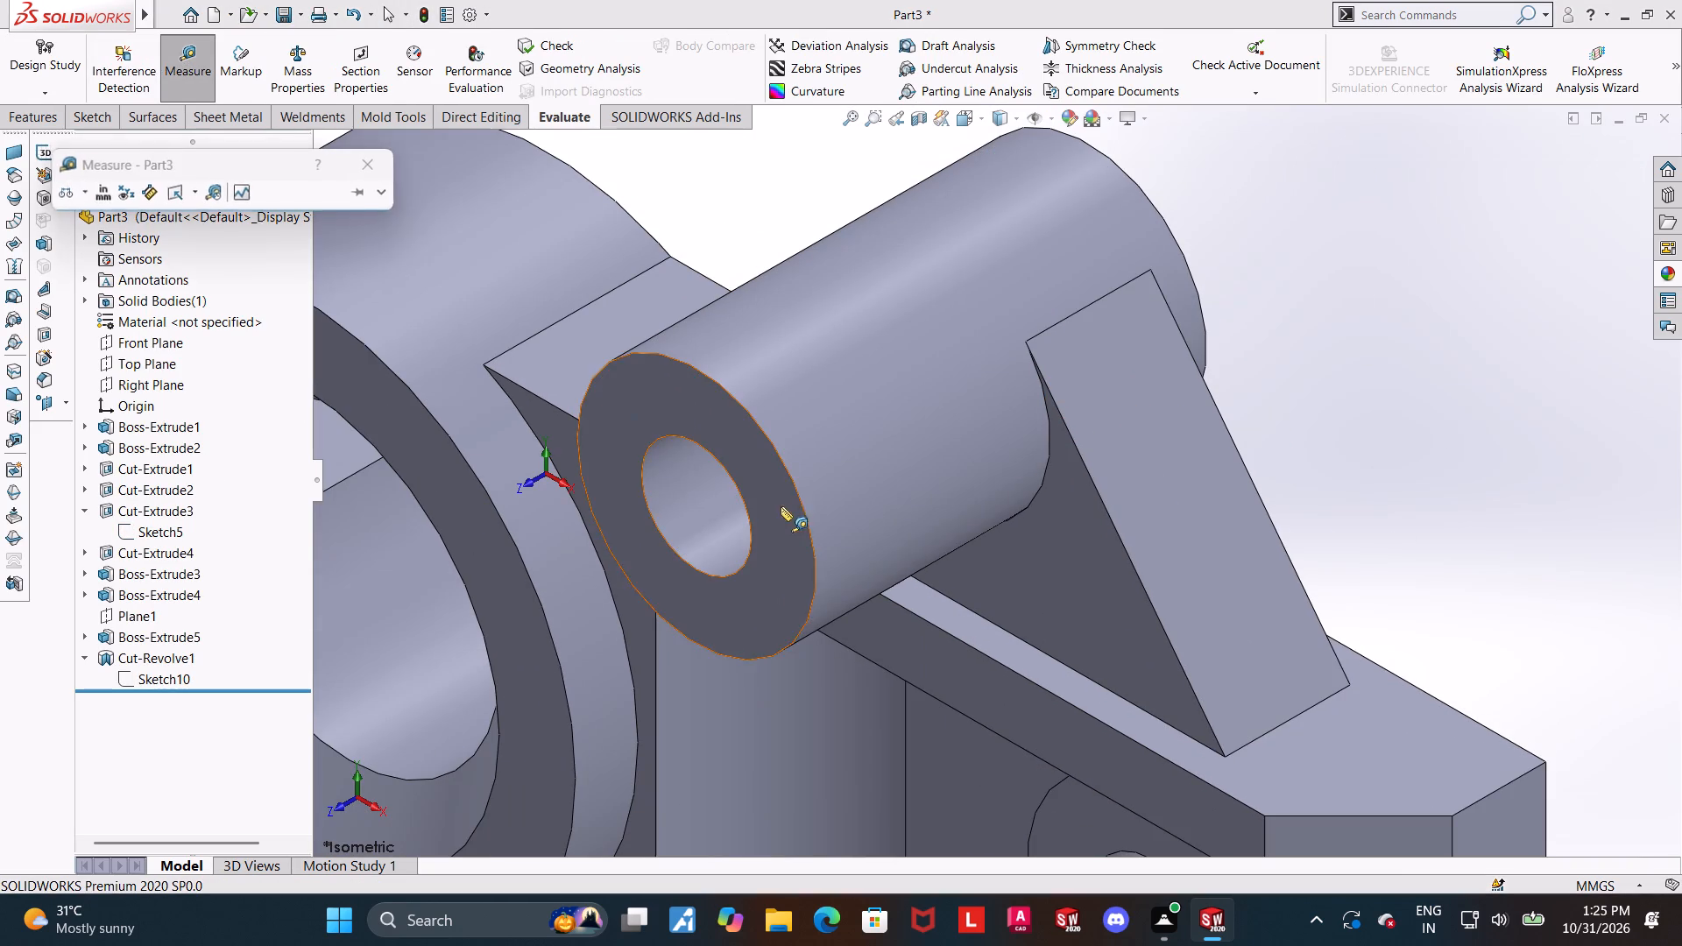
pyautogui.click(733, 420)
pyautogui.moveTo(1044, 348); pyautogui.dragTo(907, 400, button='middle')
pyautogui.click(1299, 347)
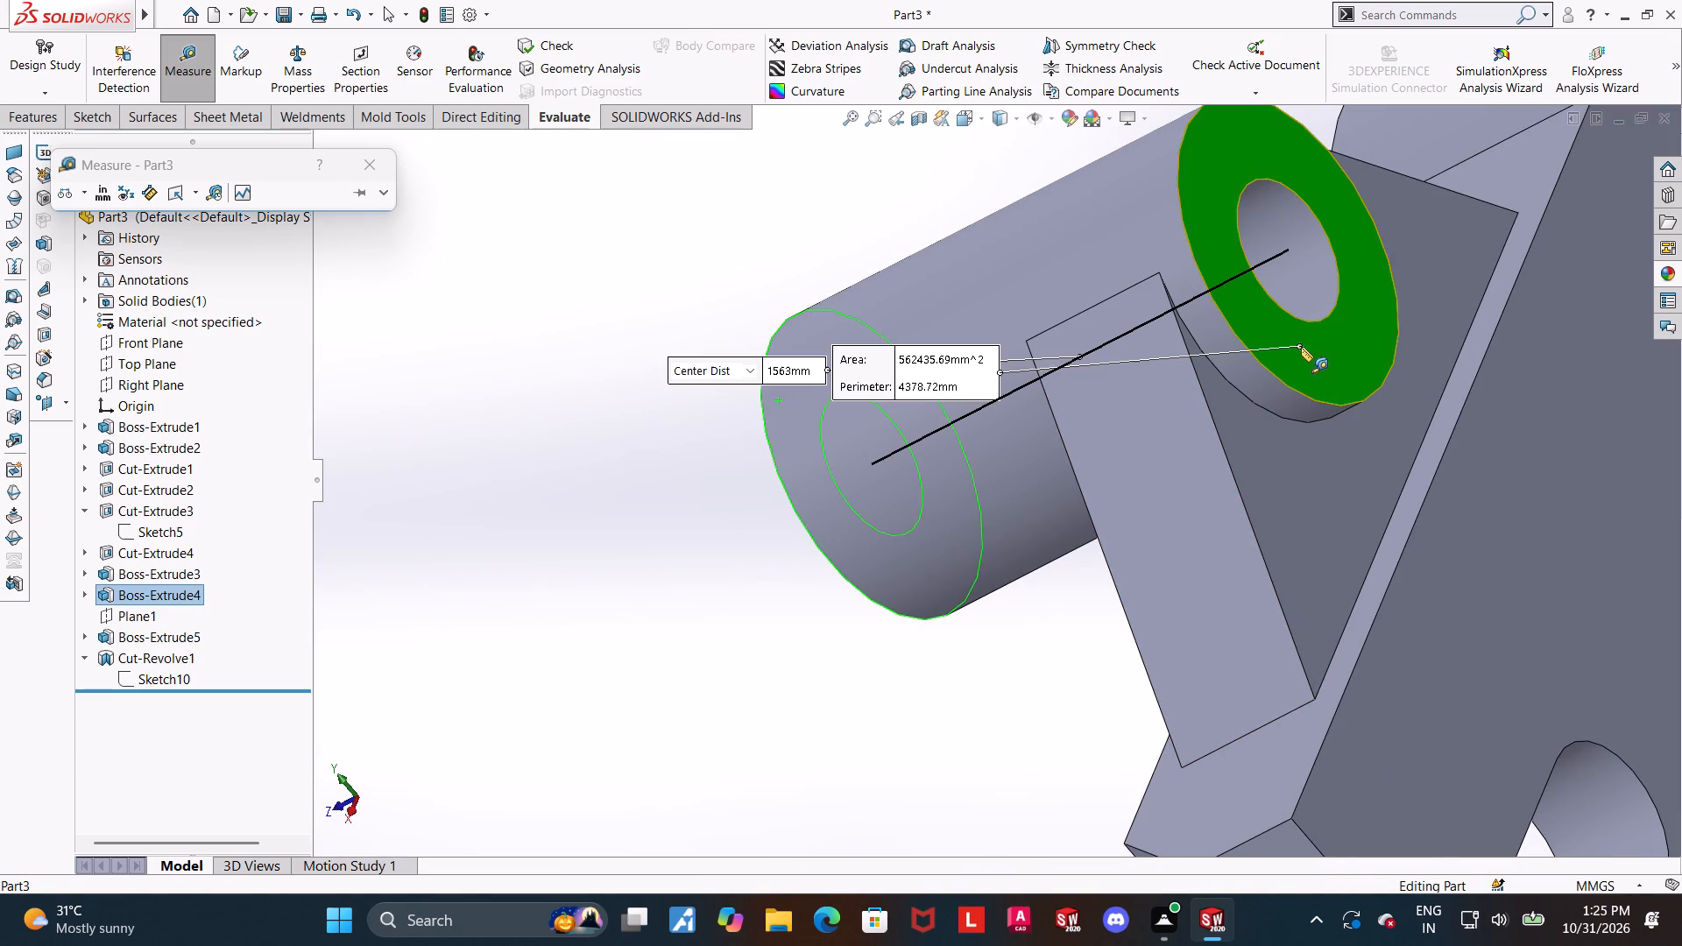
pyautogui.press('Escape')
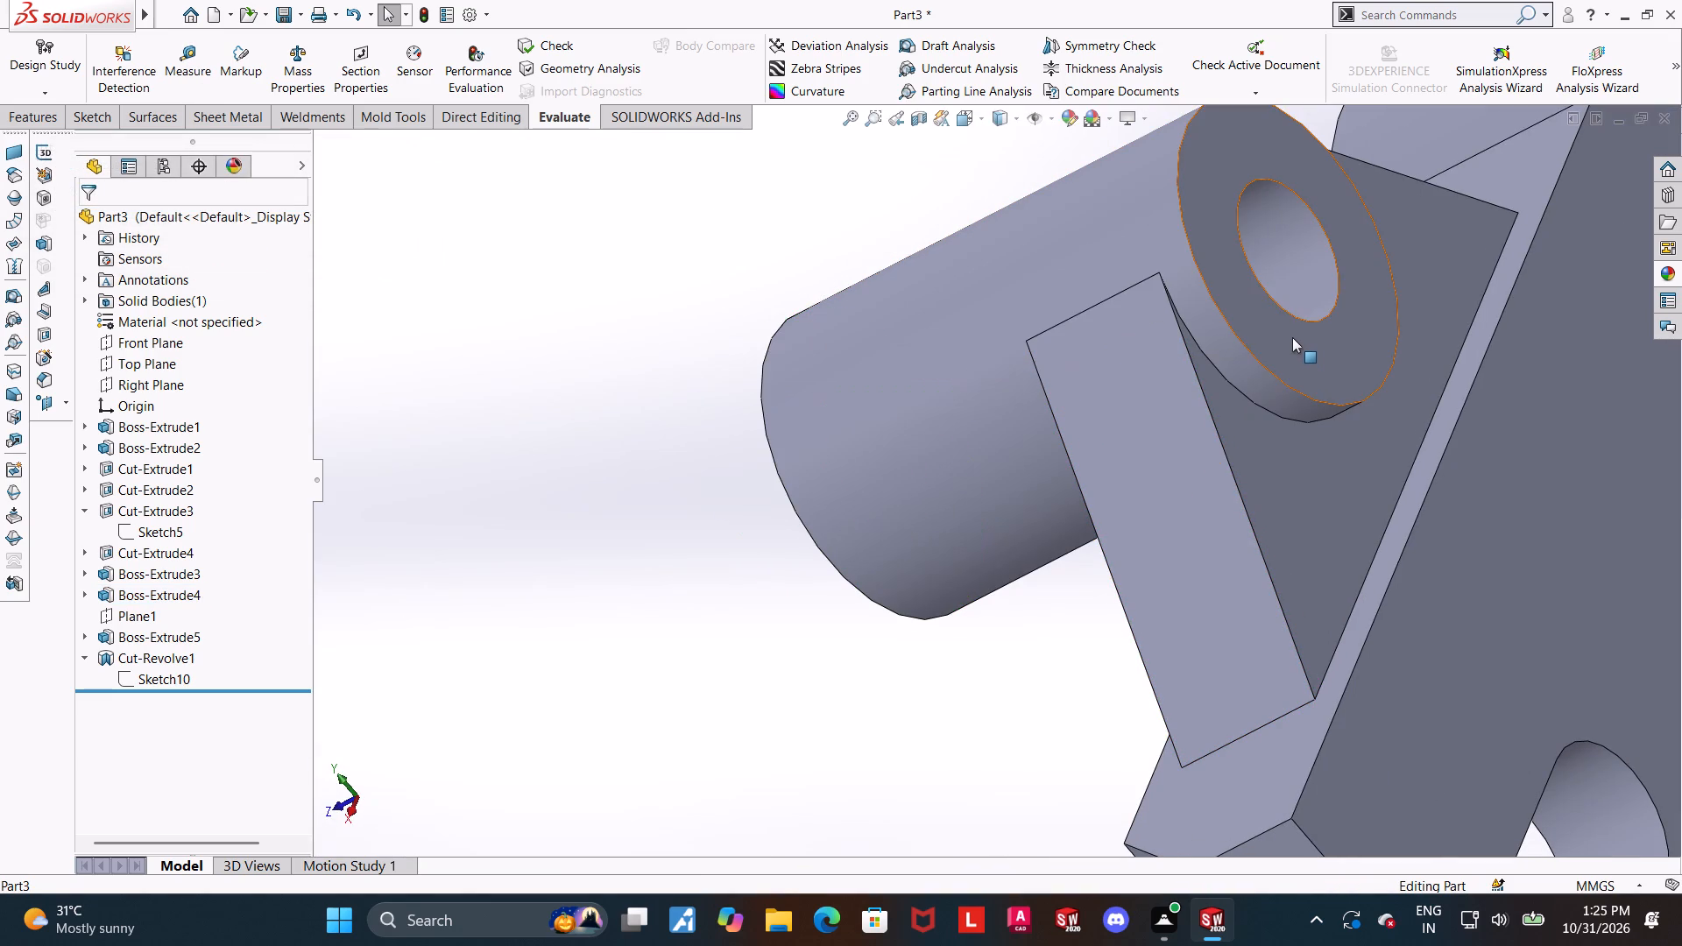
# Measure the distance between the hollow cylinder's two annular end faces again.
pyautogui.hotkey('ctrl', '7')
pyautogui.press('Escape')
pyautogui.scroll(-4, 1120, 378)
pyautogui.moveTo(193, 53); pyautogui.dragTo(202, 53)
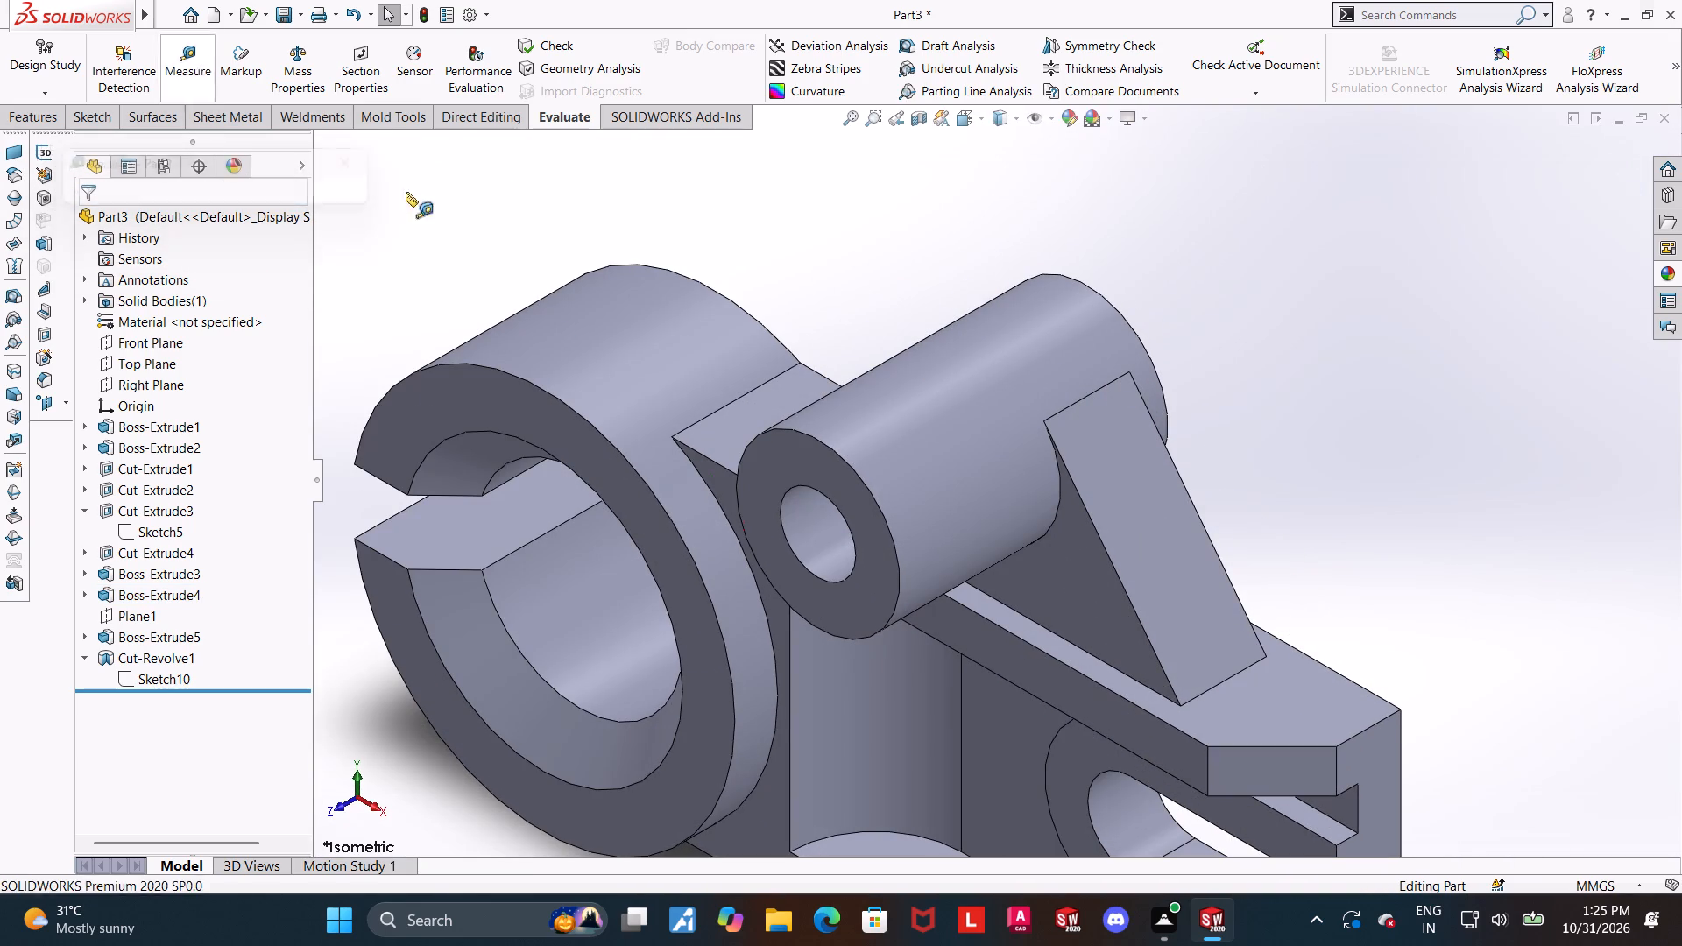
pyautogui.click(770, 467)
pyautogui.moveTo(1080, 382); pyautogui.dragTo(948, 501, button='middle')
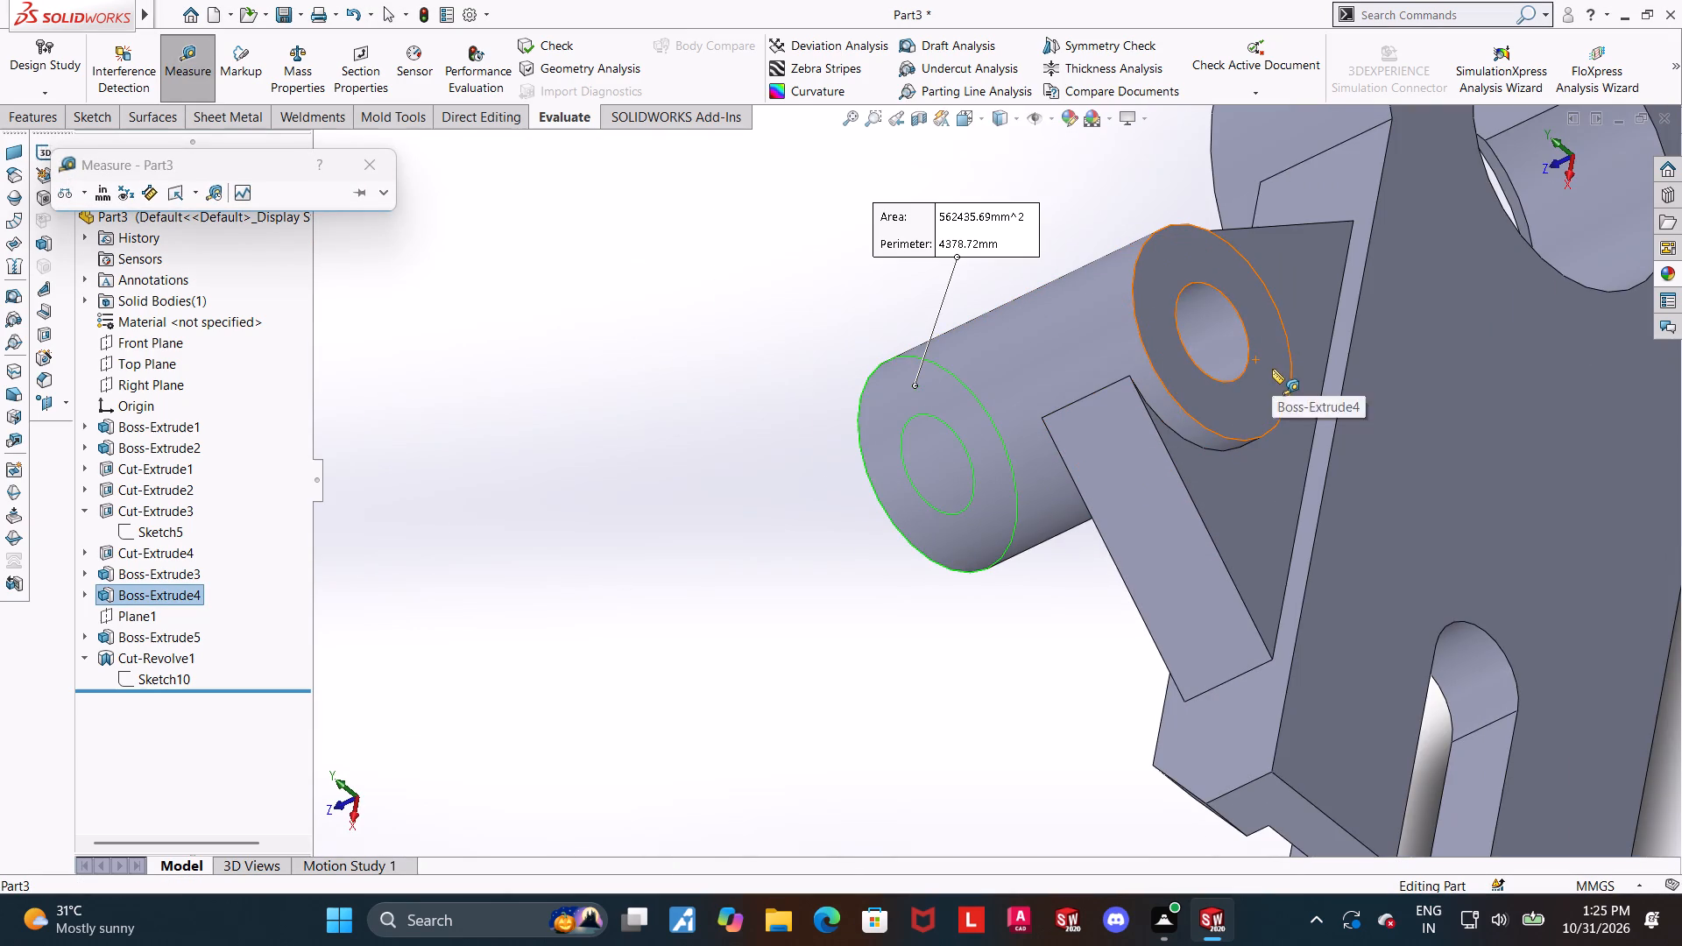
pyautogui.click(1272, 369)
pyautogui.press('Escape')
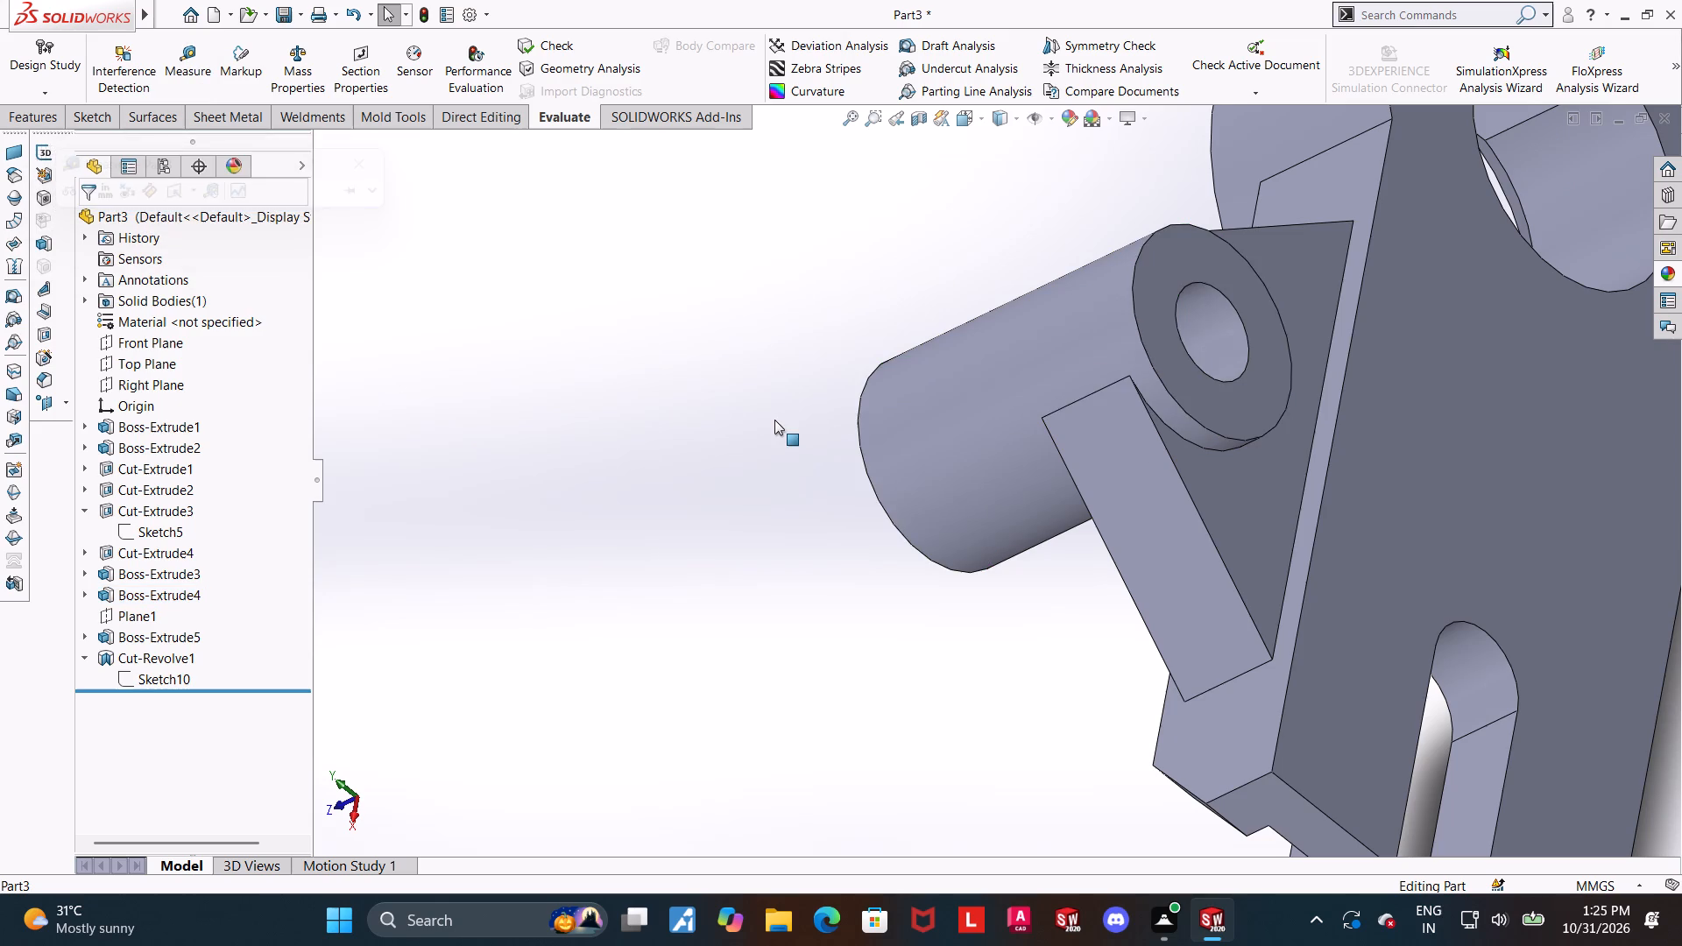
# Measure the concave rounded end wall of the arm's pocket beside the C-shaped ring.
pyautogui.hotkey('ctrl', '7')
pyautogui.press('Escape')
pyautogui.scroll(-2, 1261, 386)
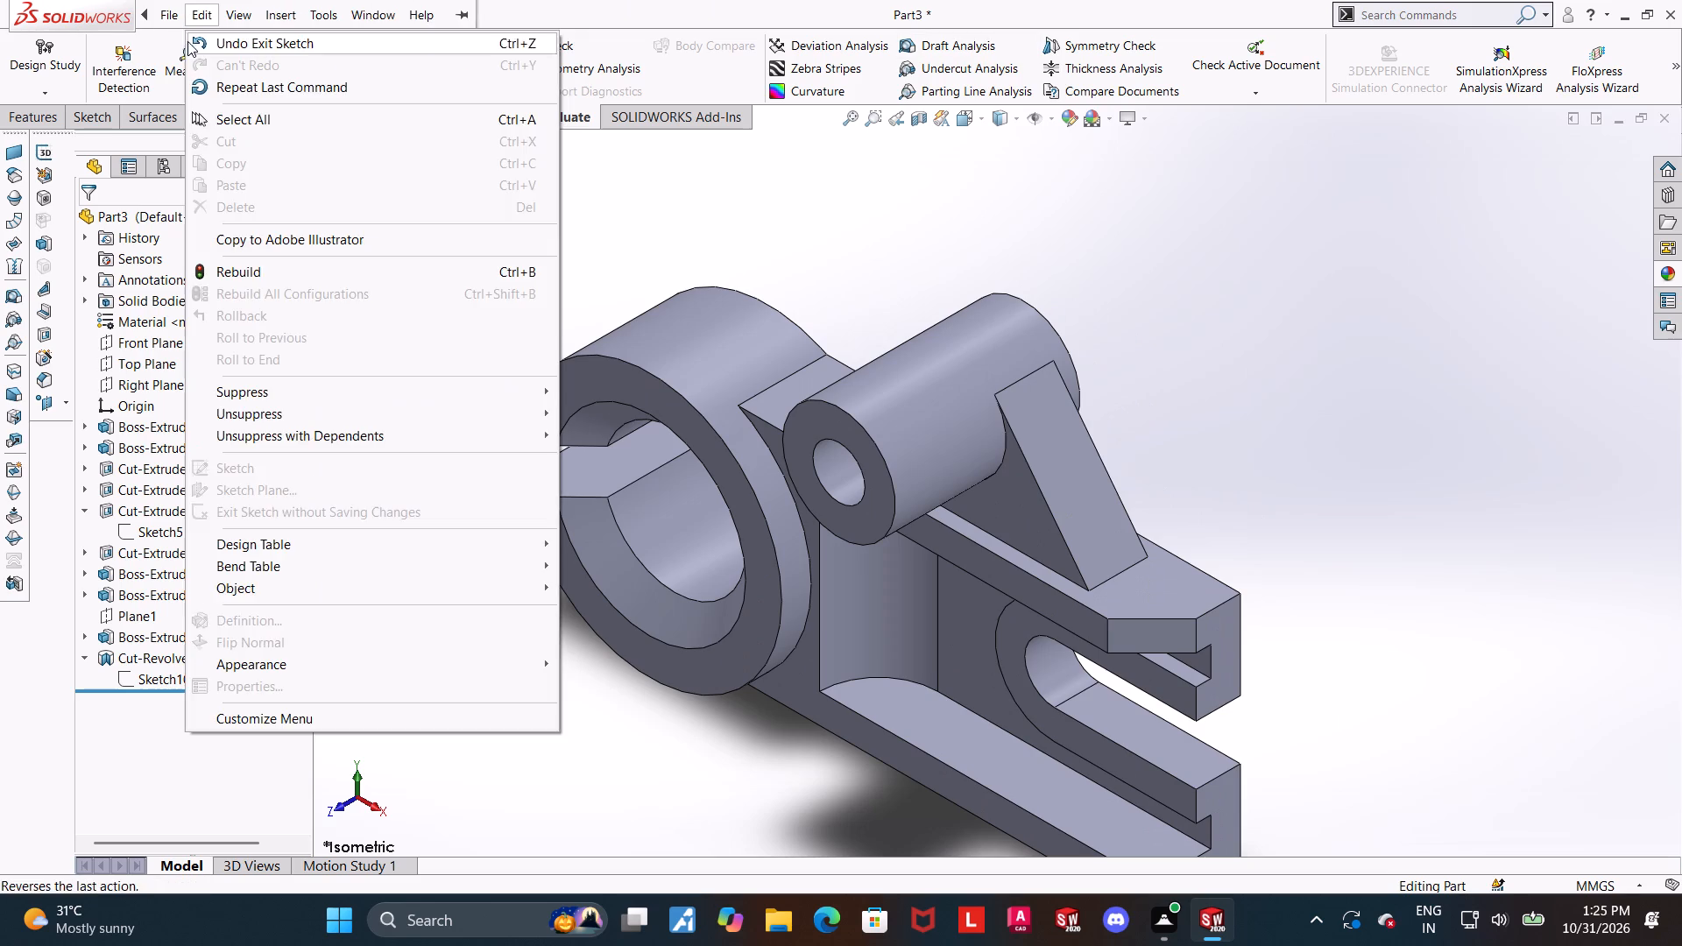
pyautogui.press('Escape')
pyautogui.click(175, 63)
pyautogui.click(916, 614)
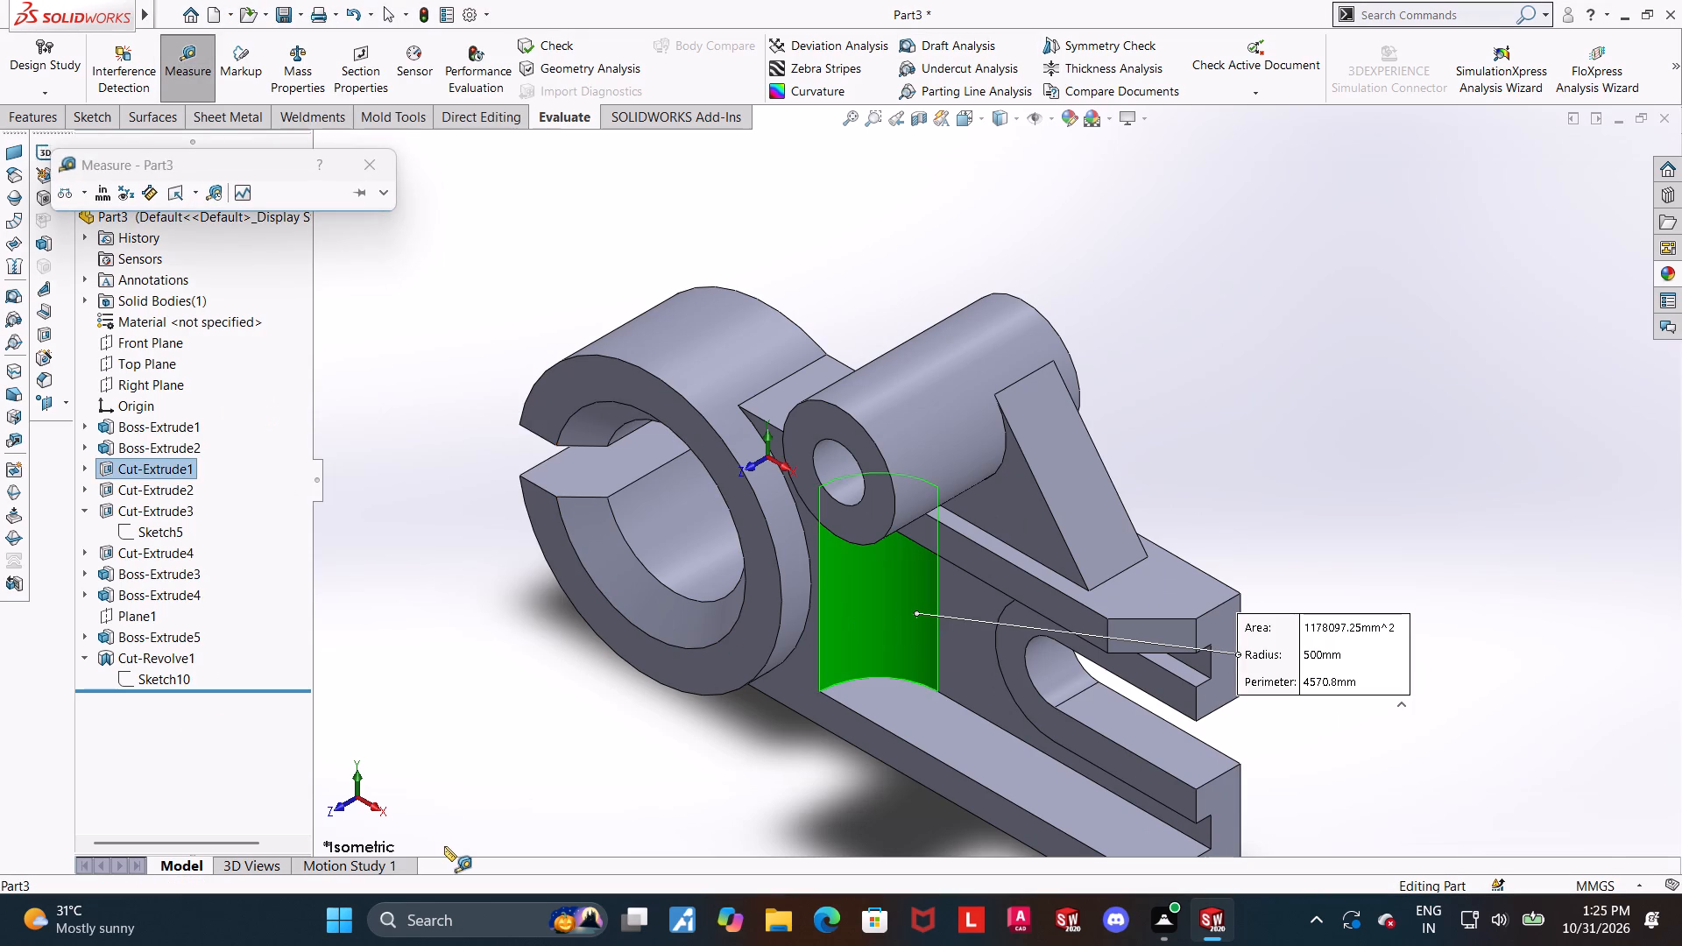
pyautogui.press('Escape')
# Measure the curved edge where the pocket's rounded end wall meets the lower flange.
pyautogui.hotkey('ctrl', '7')
pyautogui.press('Escape')
pyautogui.scroll(-4, 1114, 623)
pyautogui.click(194, 55)
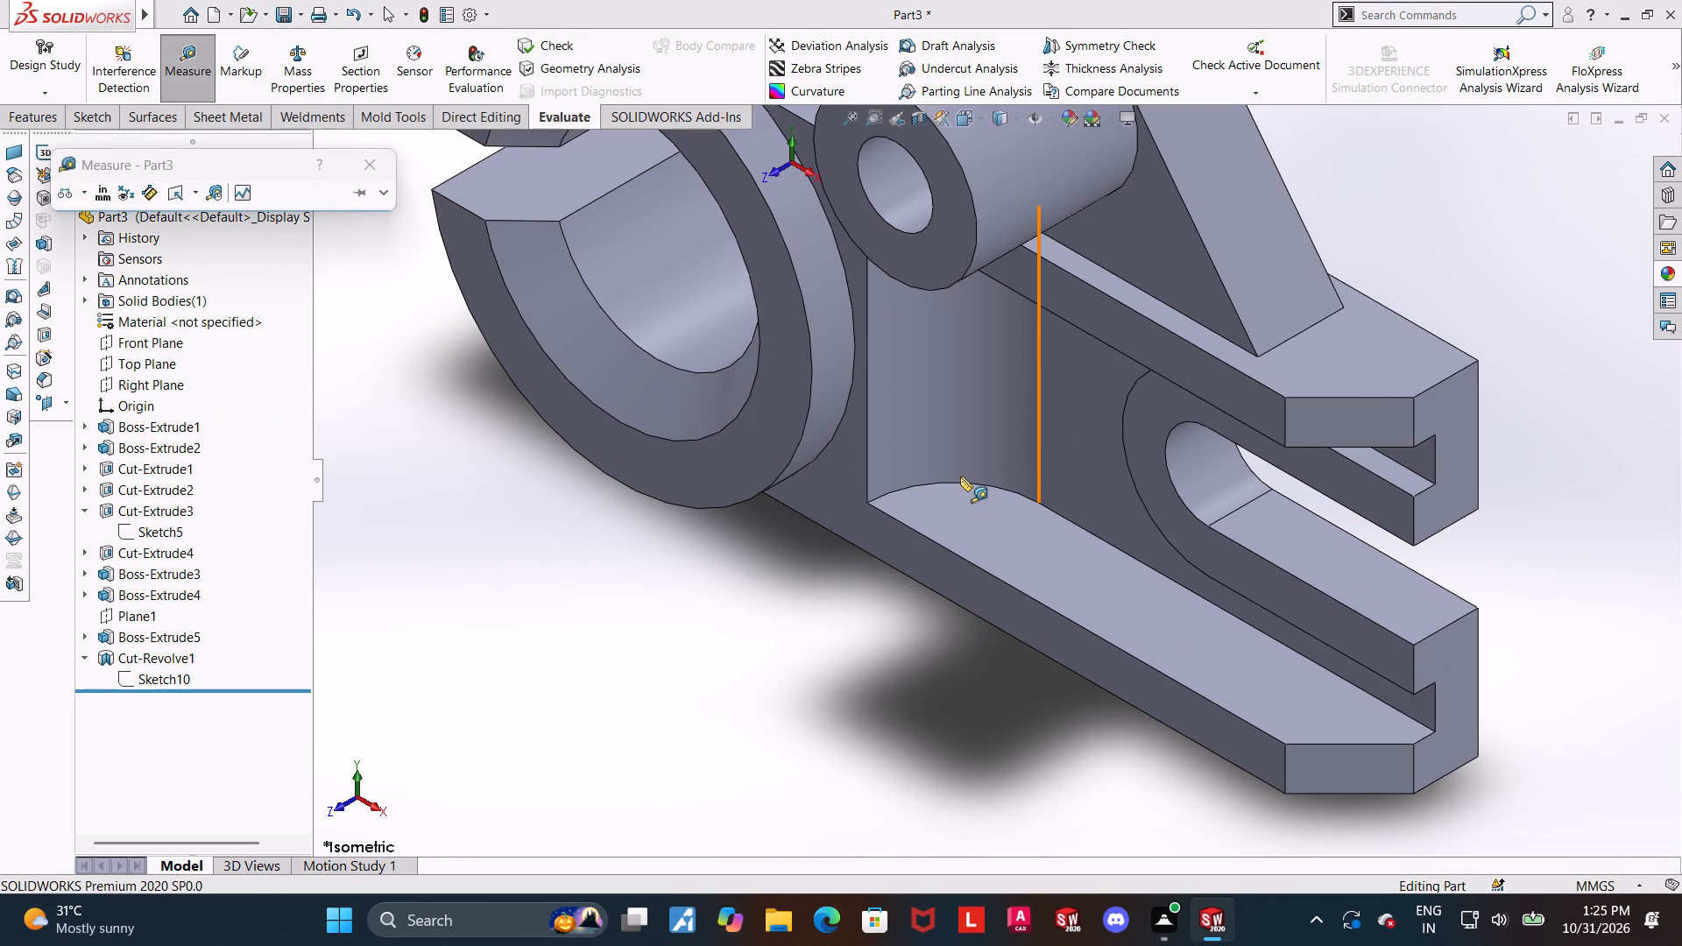
pyautogui.click(962, 481)
pyautogui.press('Escape')
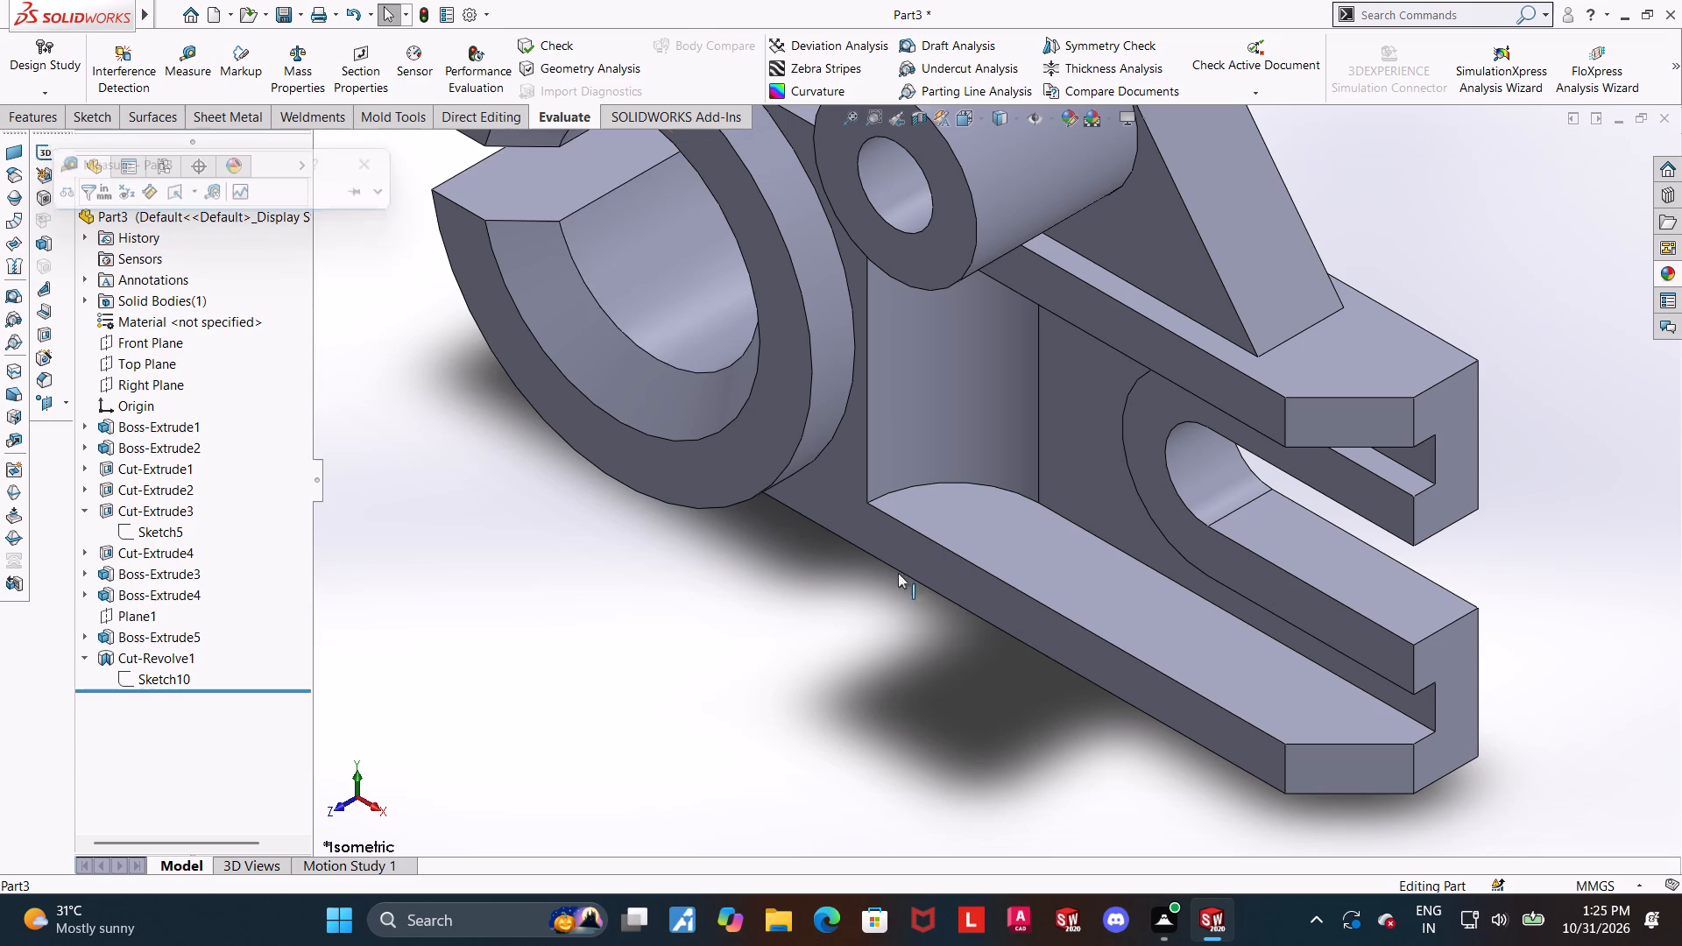
# Measure the pocket's depth from the arm's outer side face to the recessed web face.
pyautogui.click(187, 67)
pyautogui.click(929, 561)
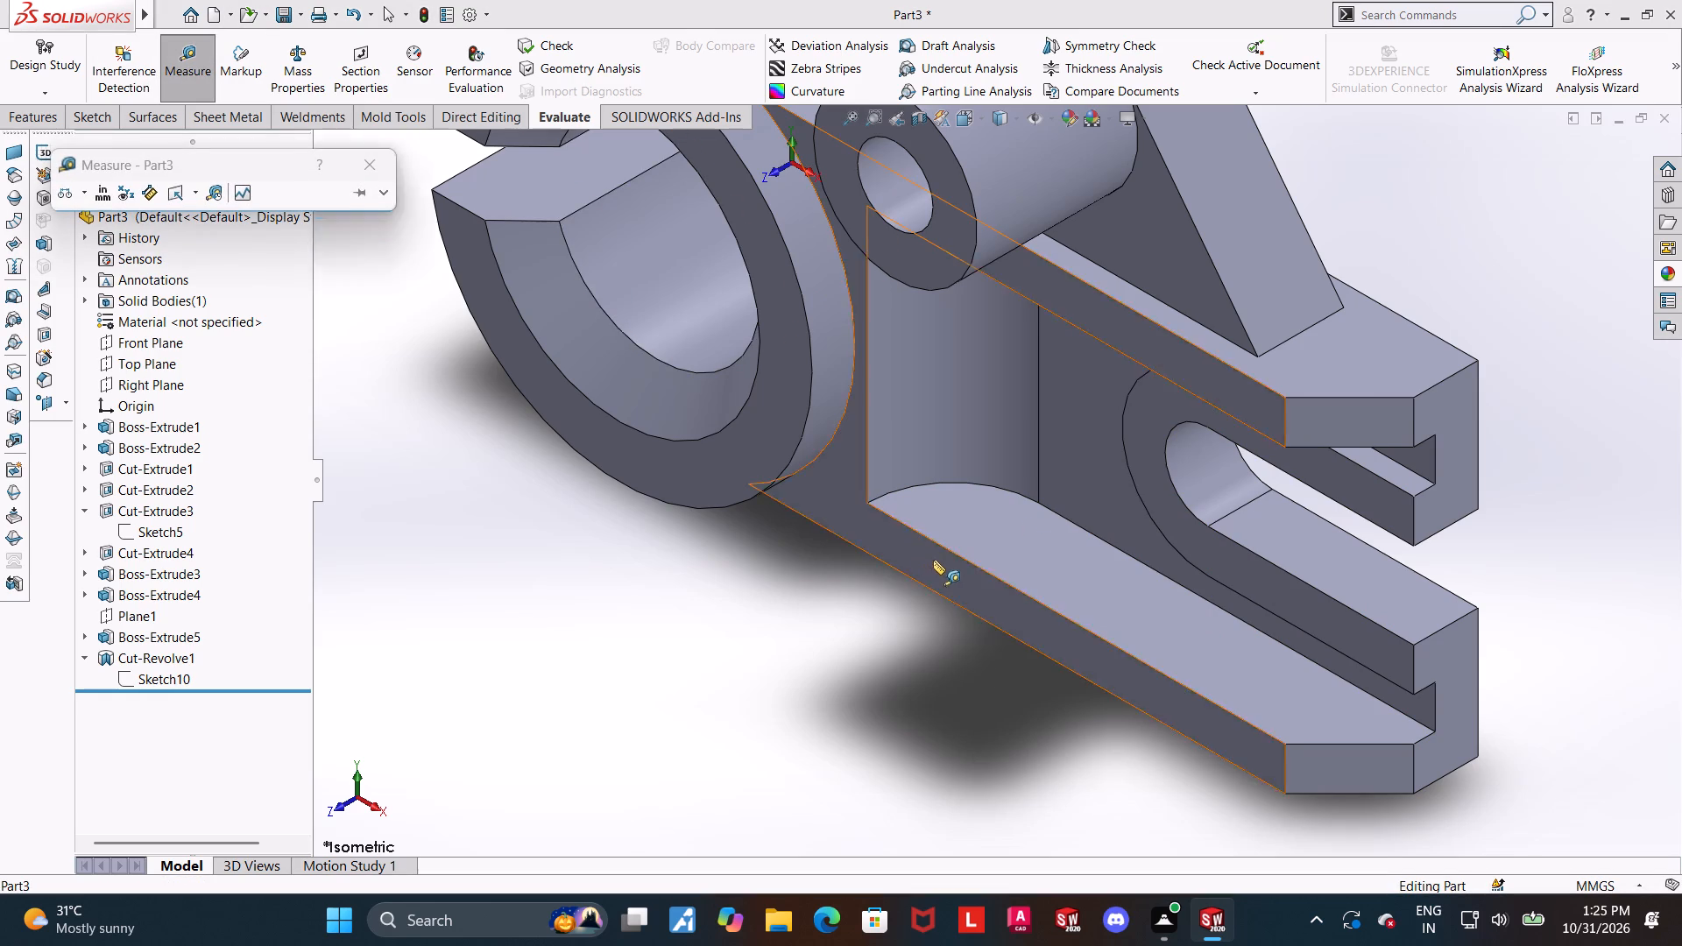
pyautogui.click(1092, 478)
pyautogui.press('Escape')
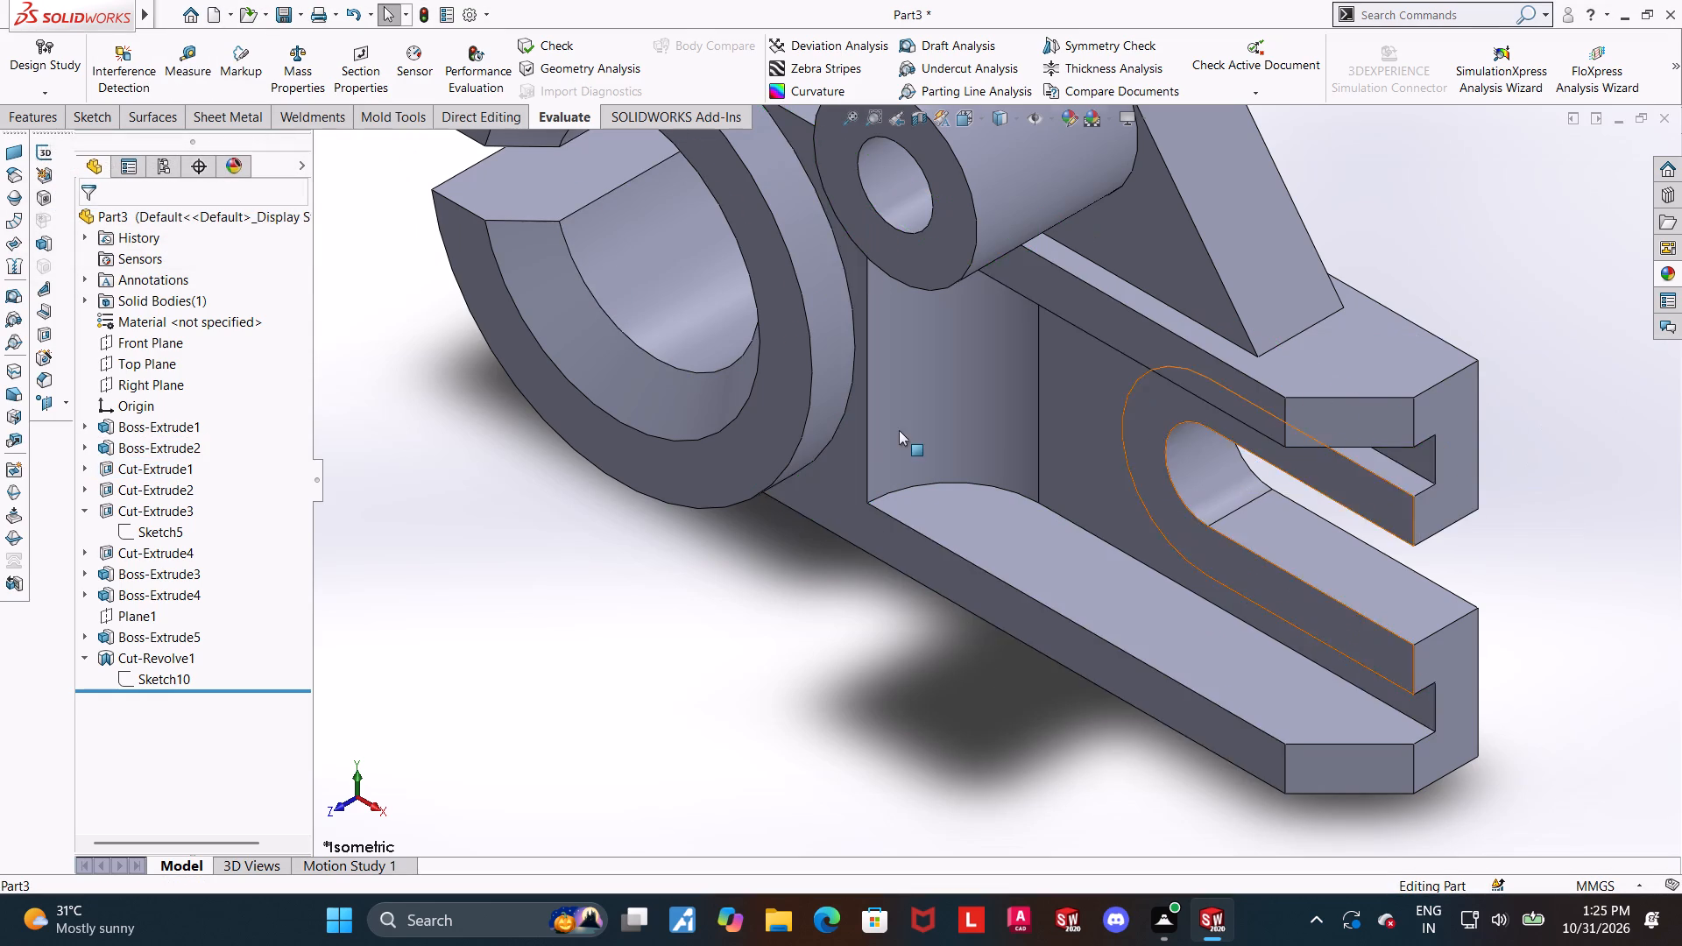
# Measure the distance between the outer faces of the arm's lower and upper flanges.
pyautogui.scroll(2, 899, 430)
pyautogui.scroll(3, 1057, 337)
pyautogui.scroll(-4, 1066, 323)
pyautogui.scroll(5, 926, 701)
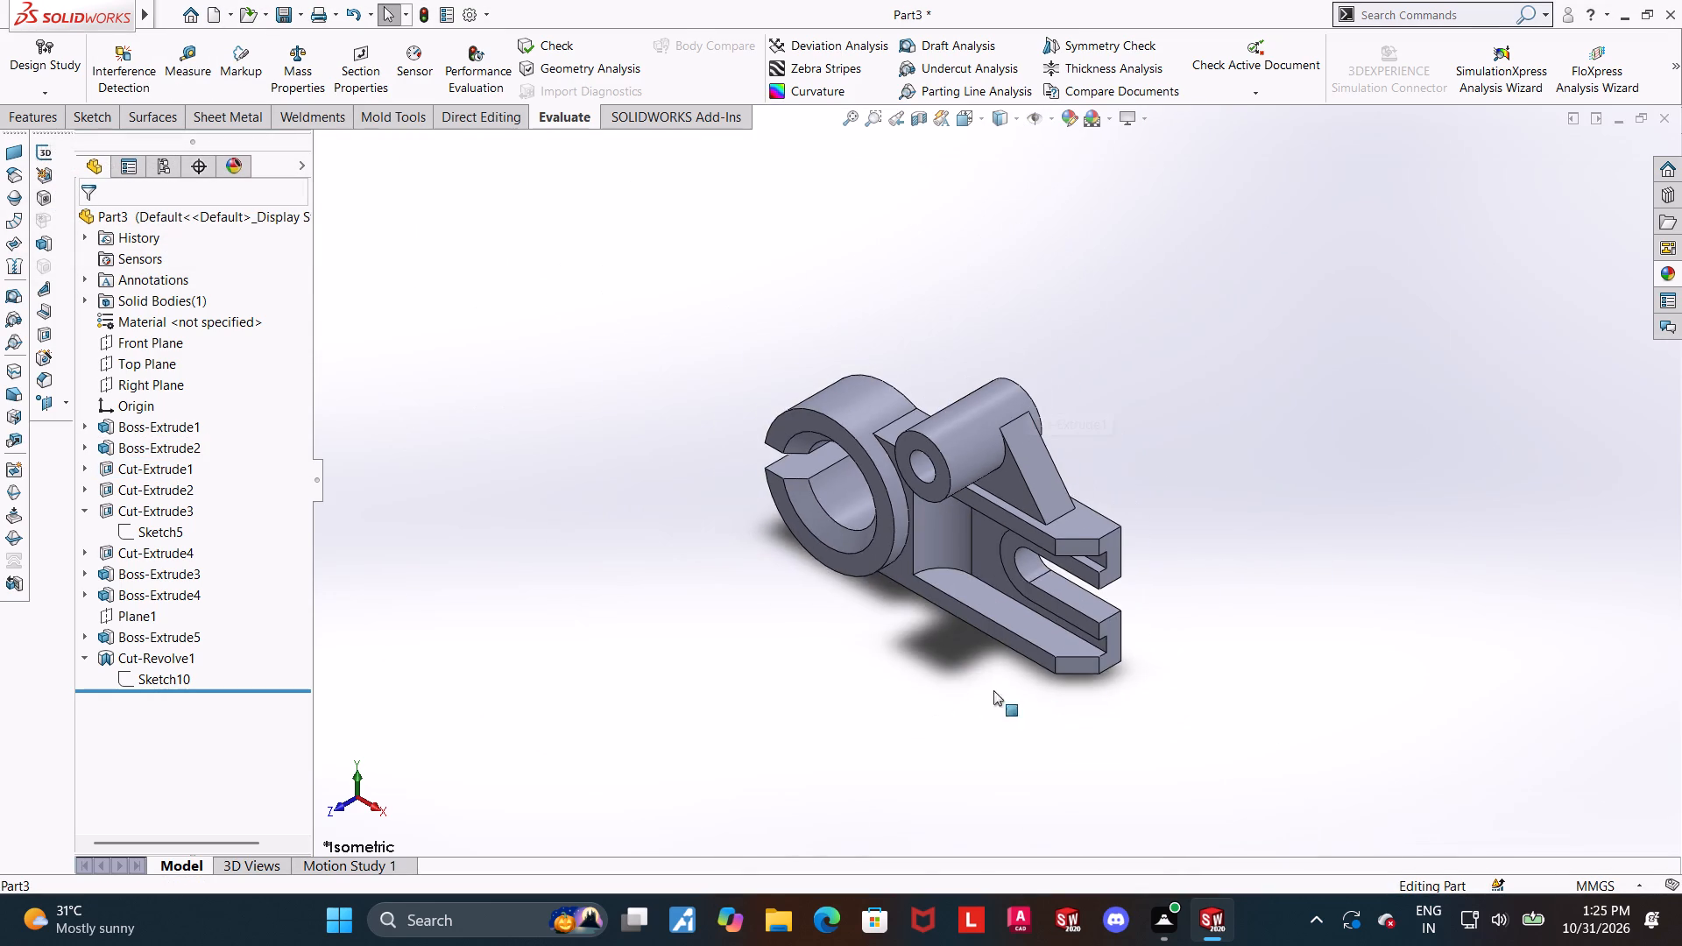
pyautogui.scroll(-3, 1064, 632)
pyautogui.press('Escape')
pyautogui.moveTo(979, 695); pyautogui.dragTo(977, 448, button='middle')
pyautogui.scroll(1, 974, 542)
pyautogui.click(186, 58)
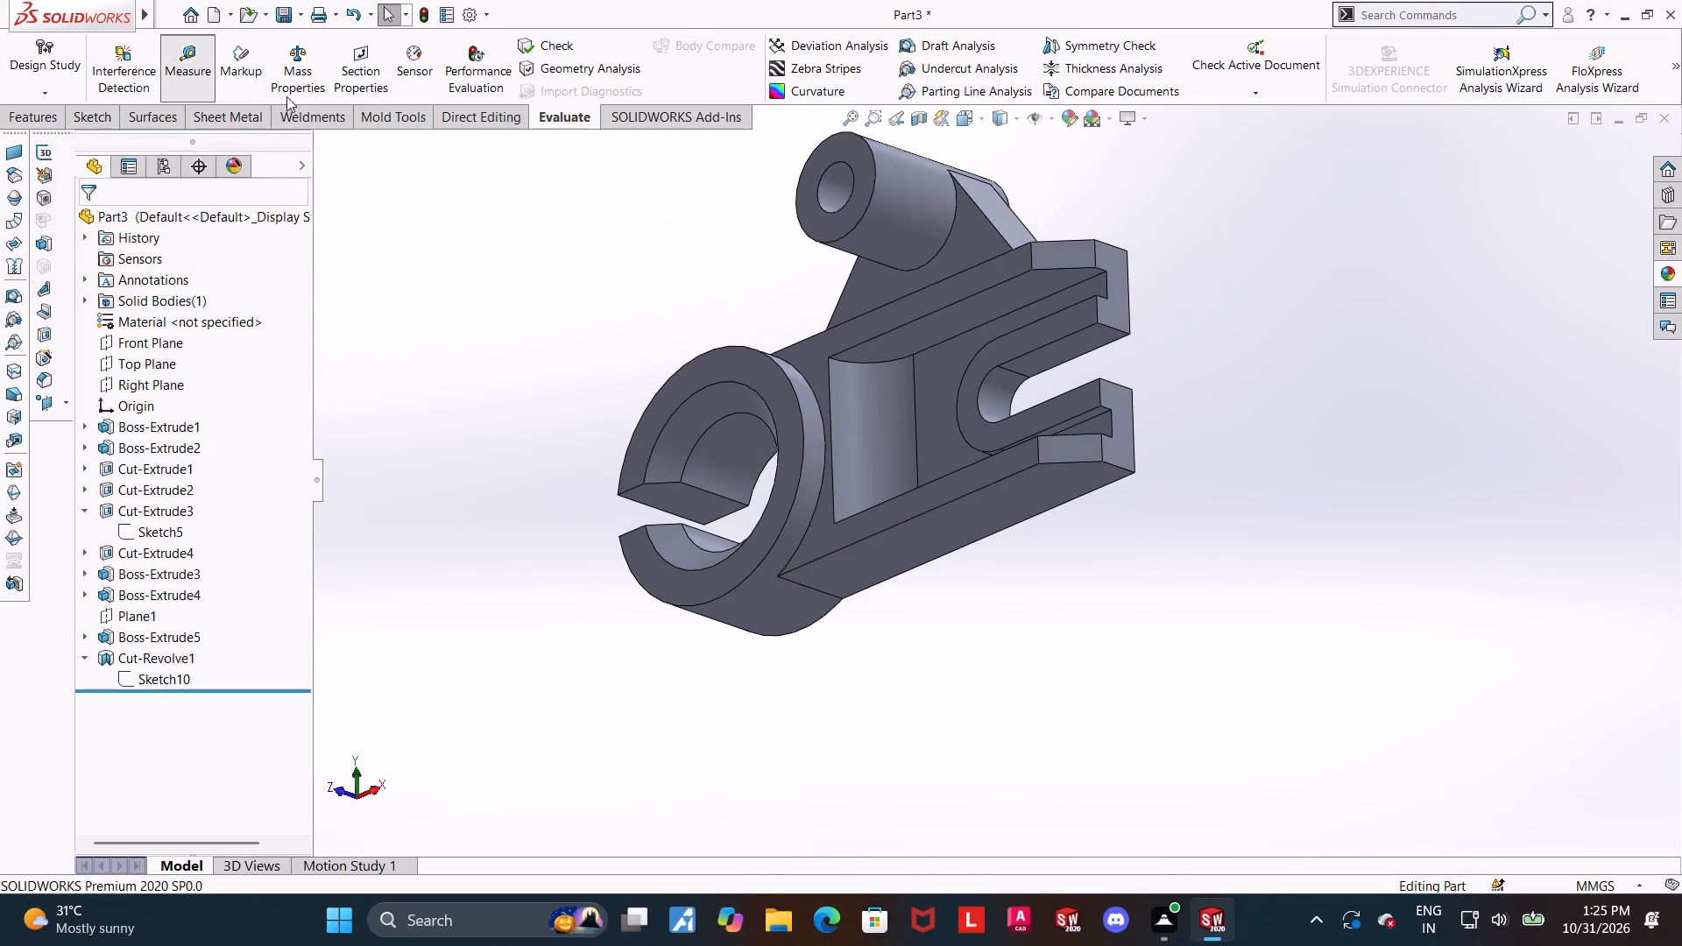
pyautogui.click(997, 506)
pyautogui.moveTo(1009, 463); pyautogui.dragTo(1094, 744, button='middle')
pyautogui.click(1104, 307)
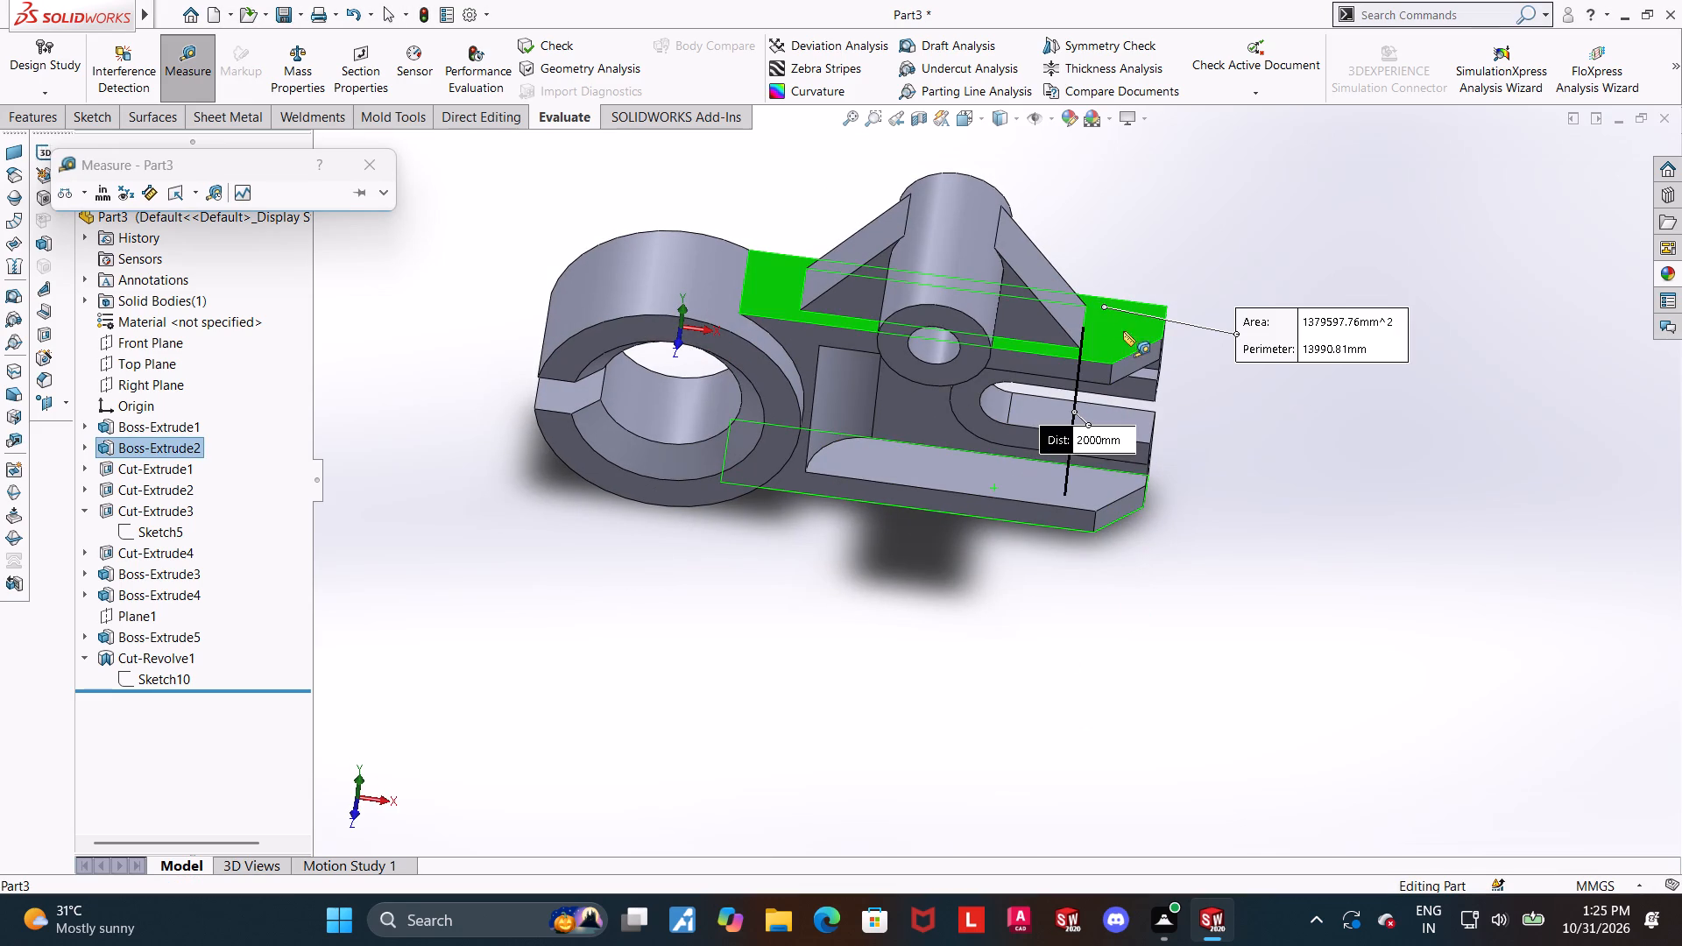
pyautogui.press('Escape')
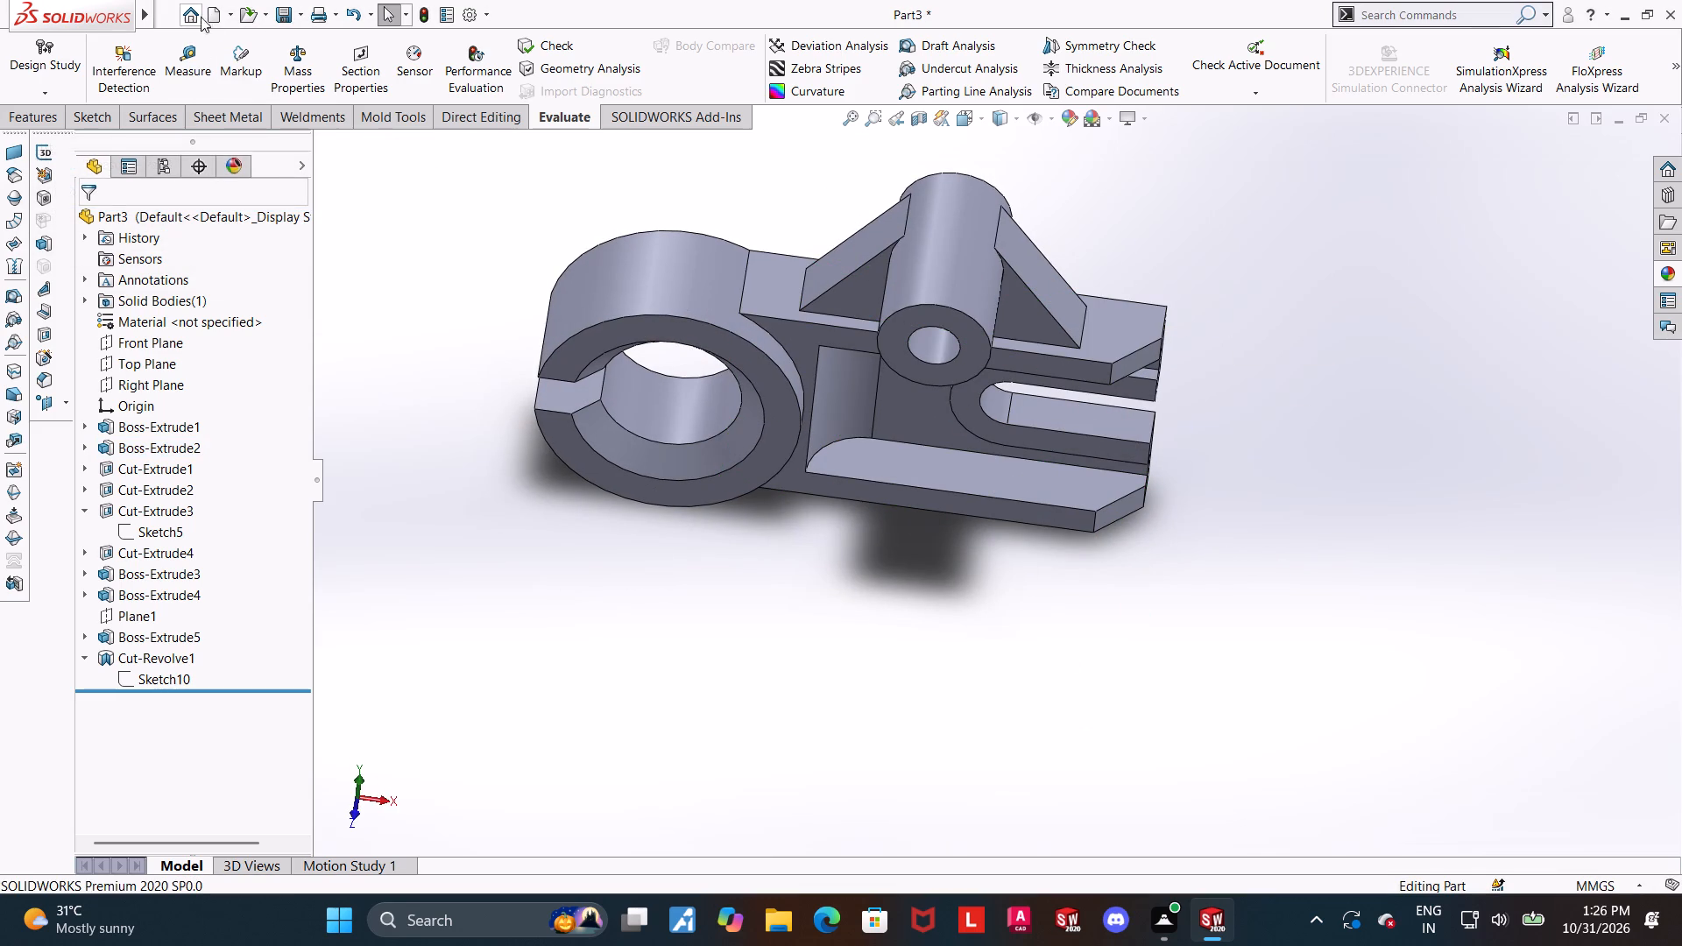
# Repeat the flange-to-flange measurement from the upper flange's outer face to the lower one's, and return to the isometric view.
pyautogui.click(196, 58)
pyautogui.click(1128, 314)
pyautogui.moveTo(1319, 554); pyautogui.dragTo(1247, 254, button='middle')
pyautogui.scroll(1, 1269, 422)
pyautogui.click(1065, 459)
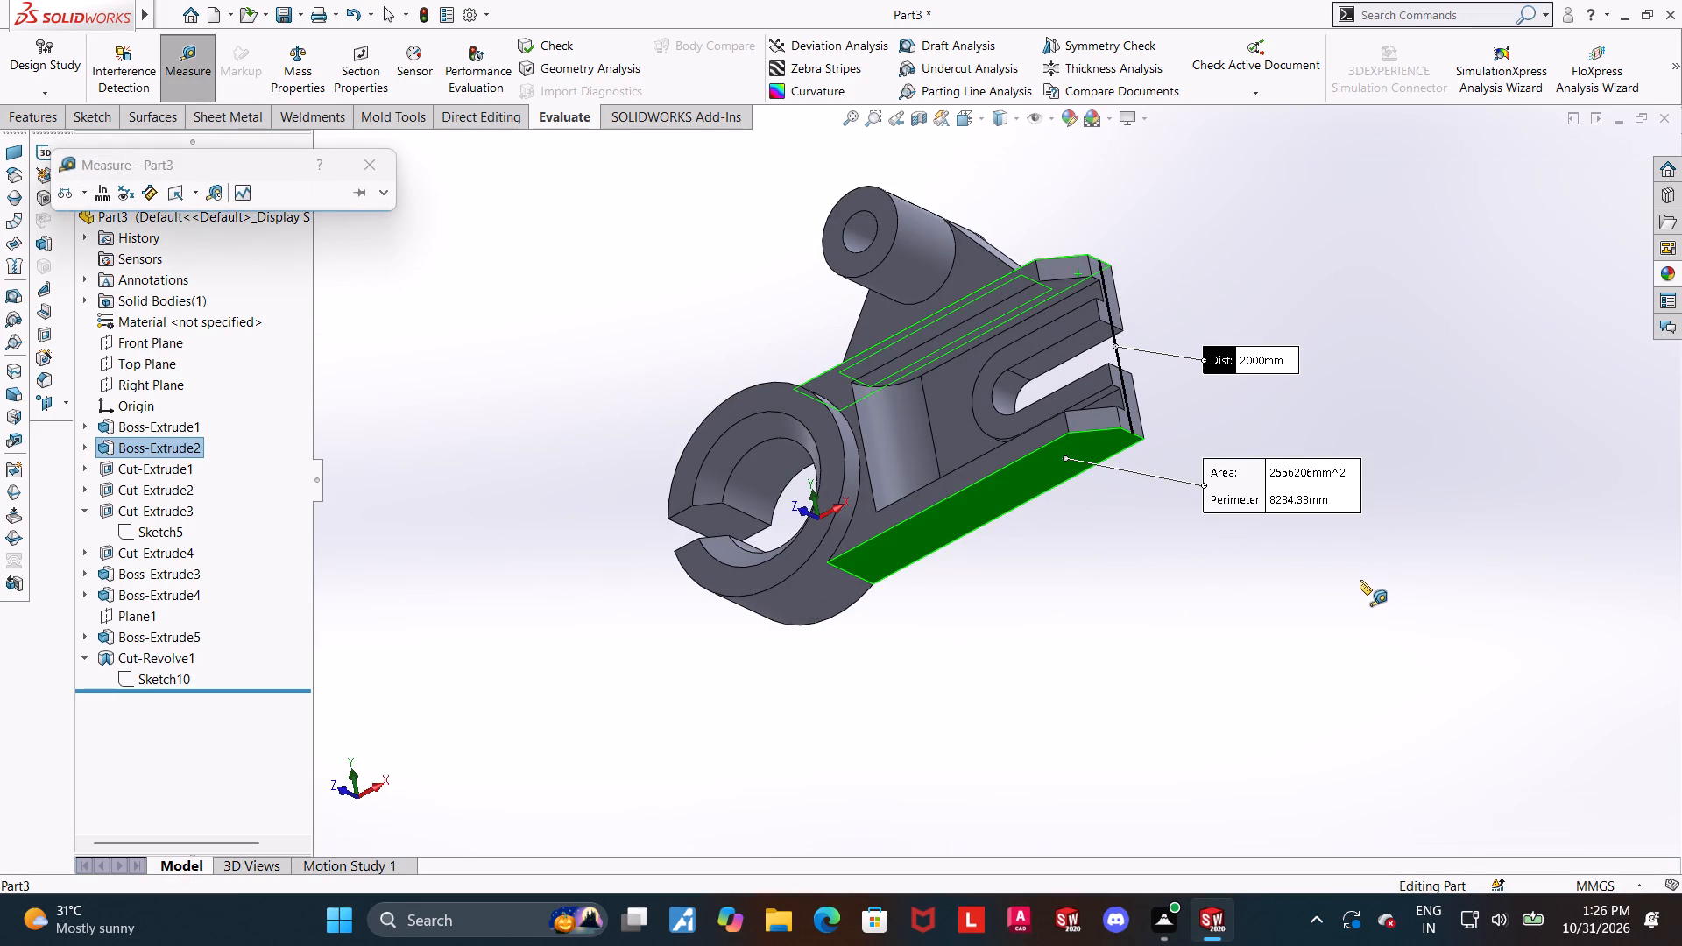
pyautogui.hotkey('ctrl', '7')
pyautogui.press('1')
pyautogui.press('Escape')
pyautogui.scroll(-2, 1360, 580)
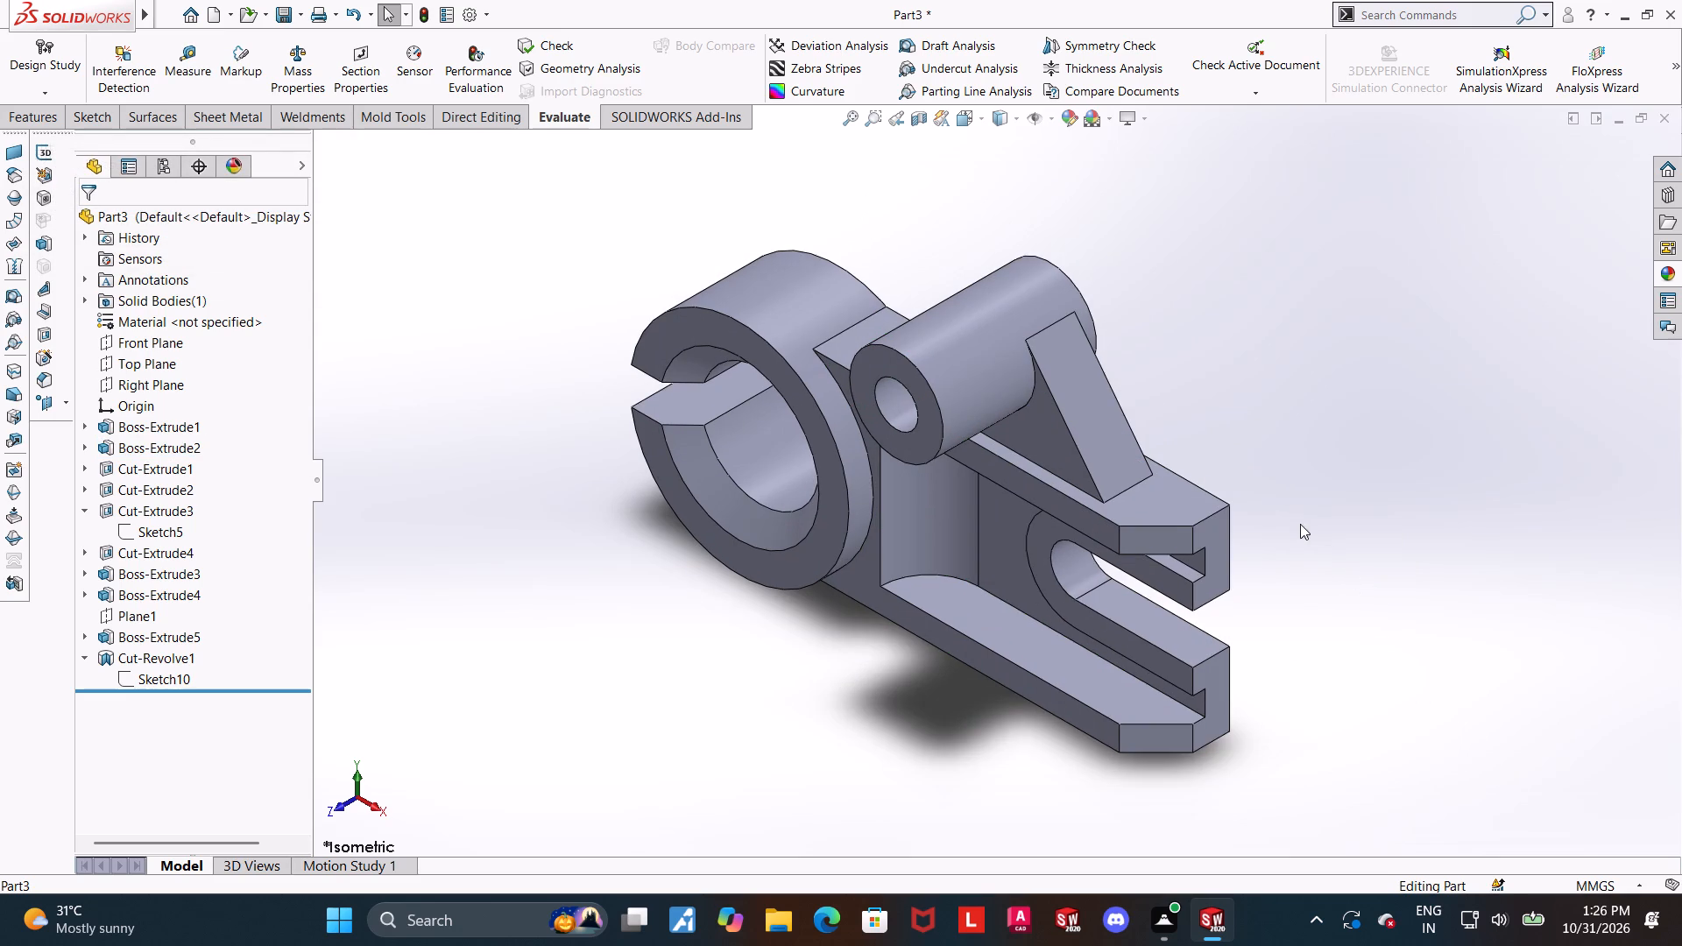
pyautogui.scroll(1, 1029, 680)
pyautogui.scroll(-1, 756, 463)
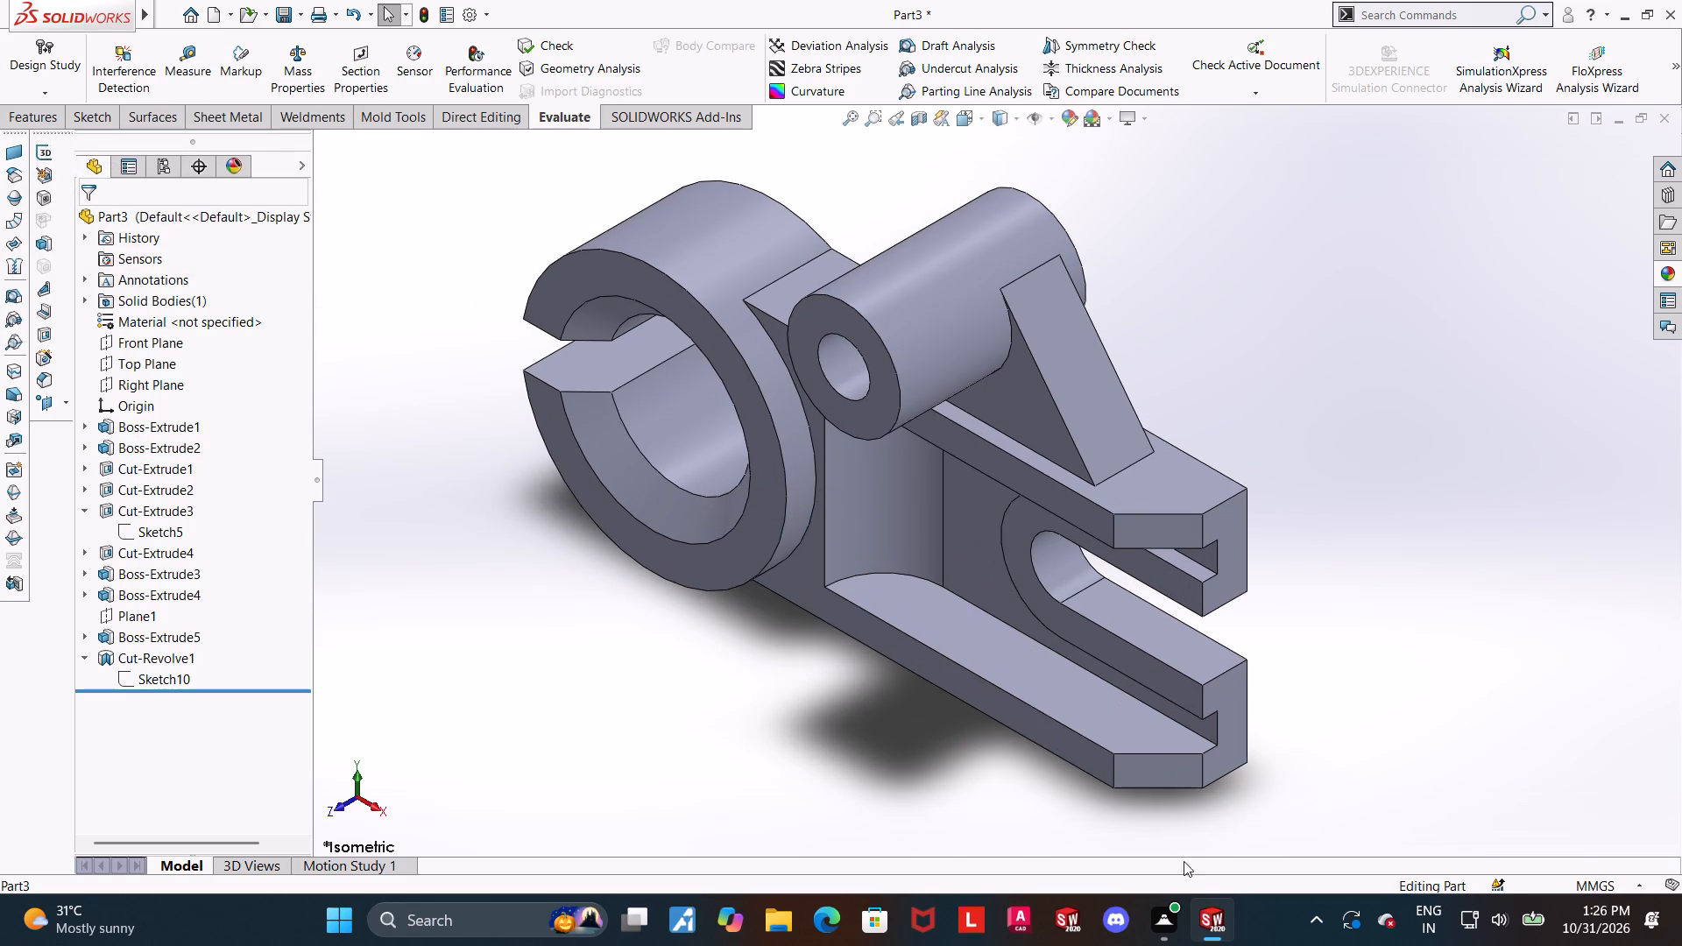
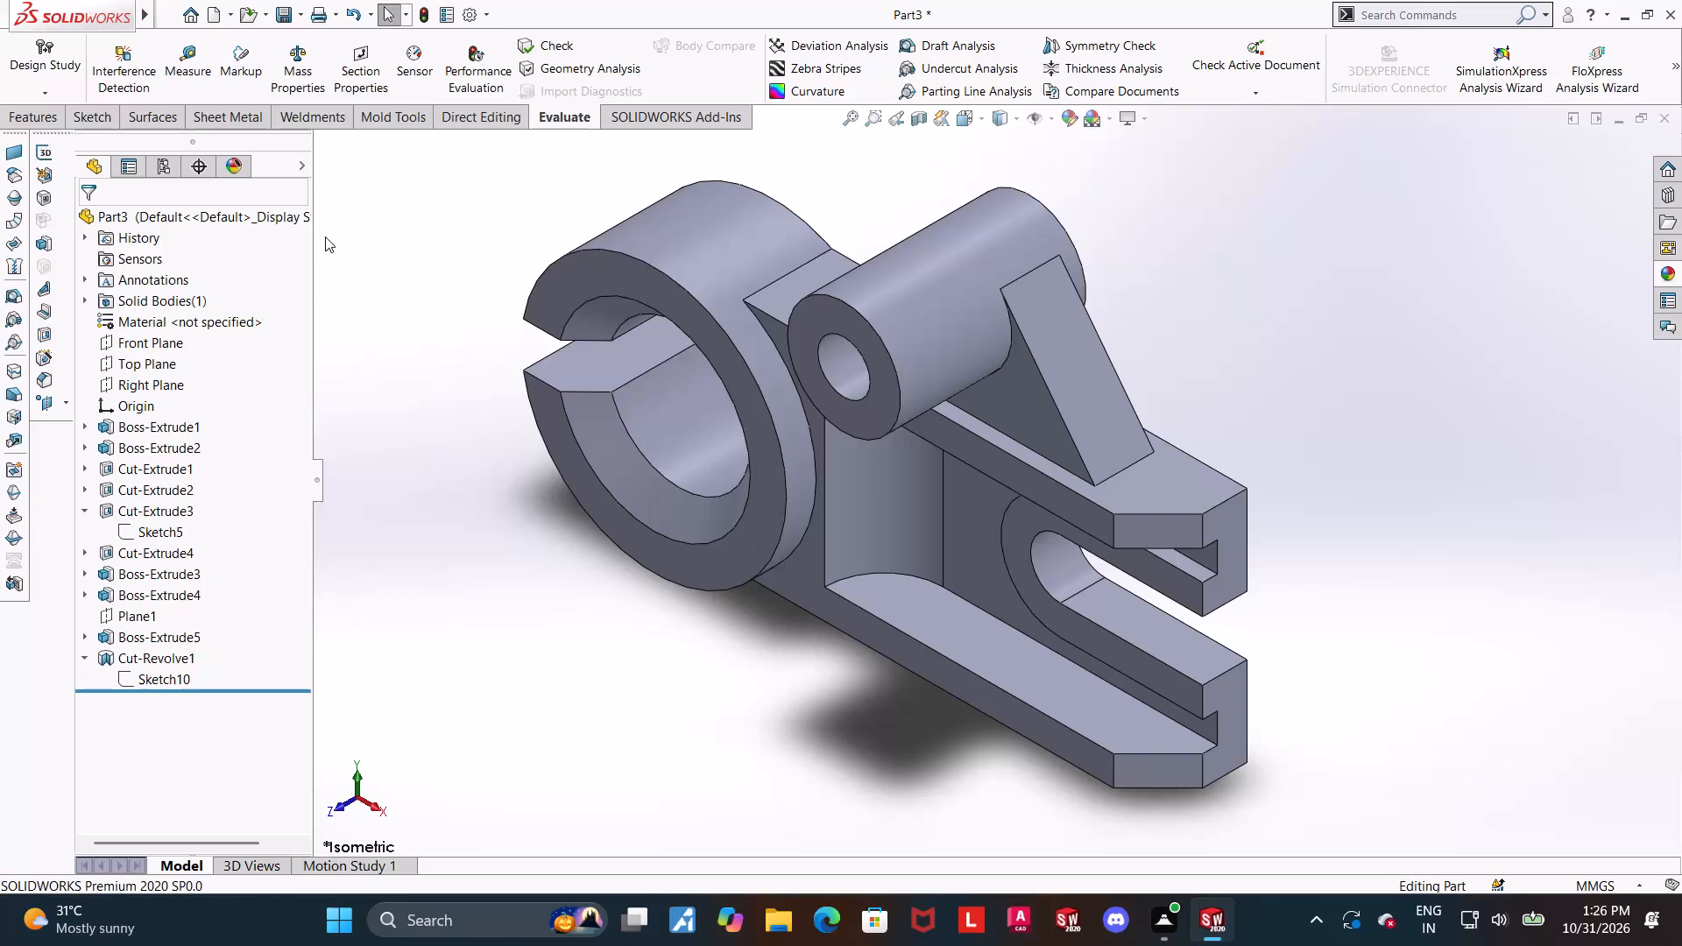
# Save the part under the file name "spline trunnion clevis".
pyautogui.click(221, 243)
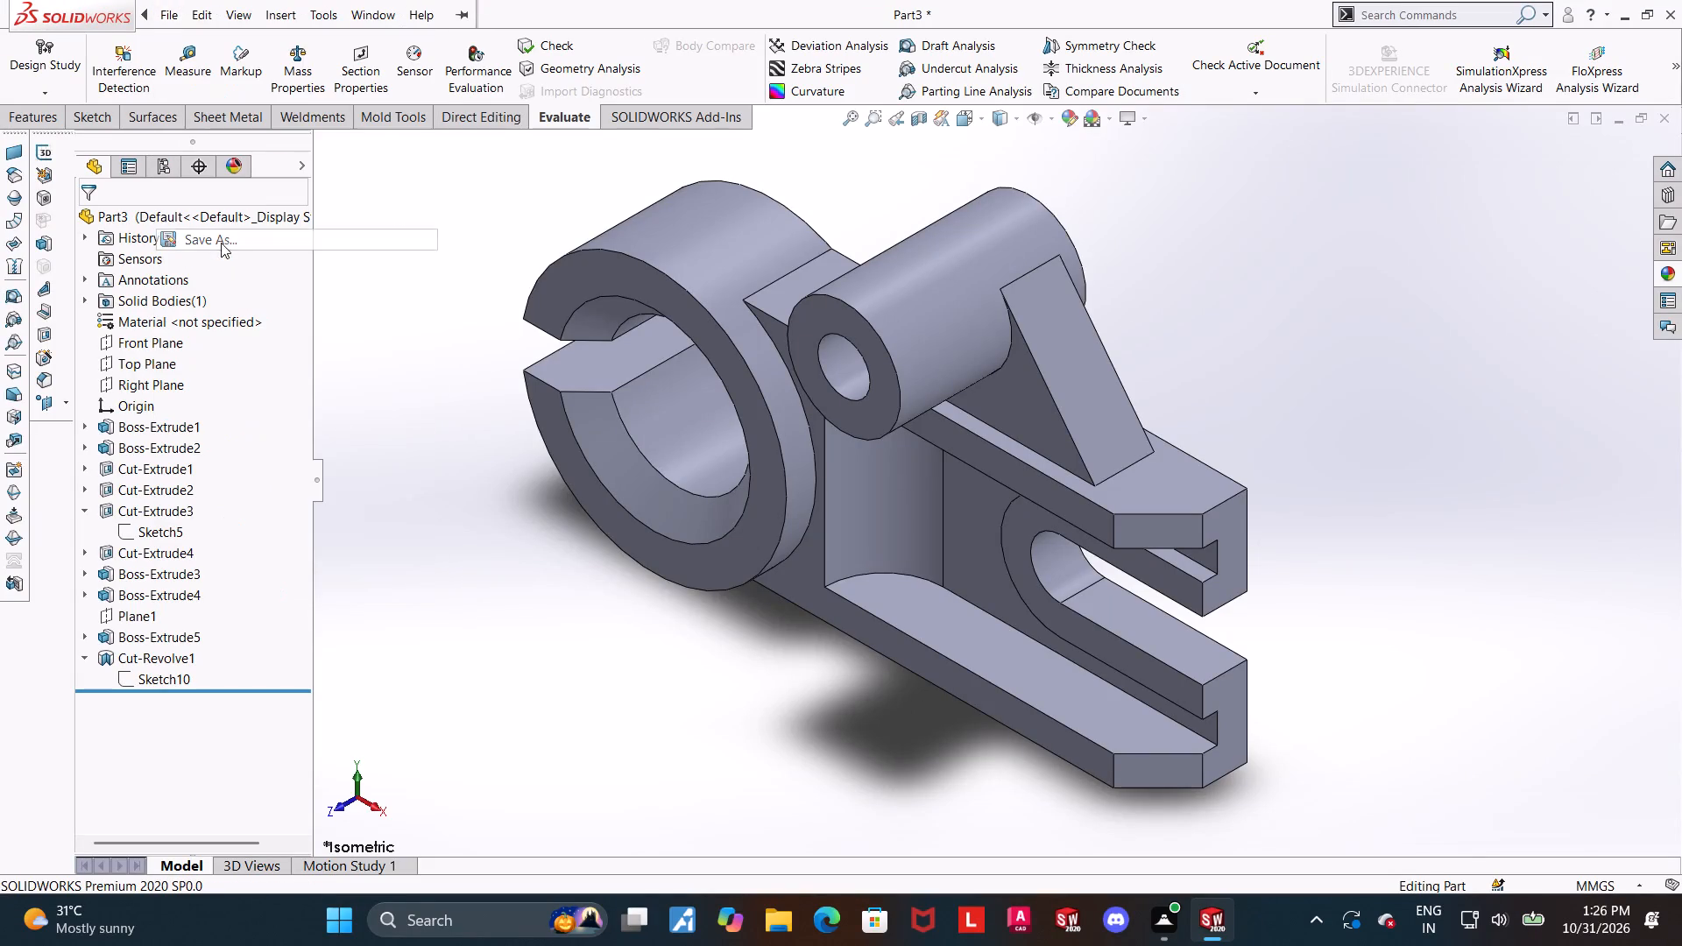
pyautogui.write('spline trunnion clevis')
pyautogui.press('Return')
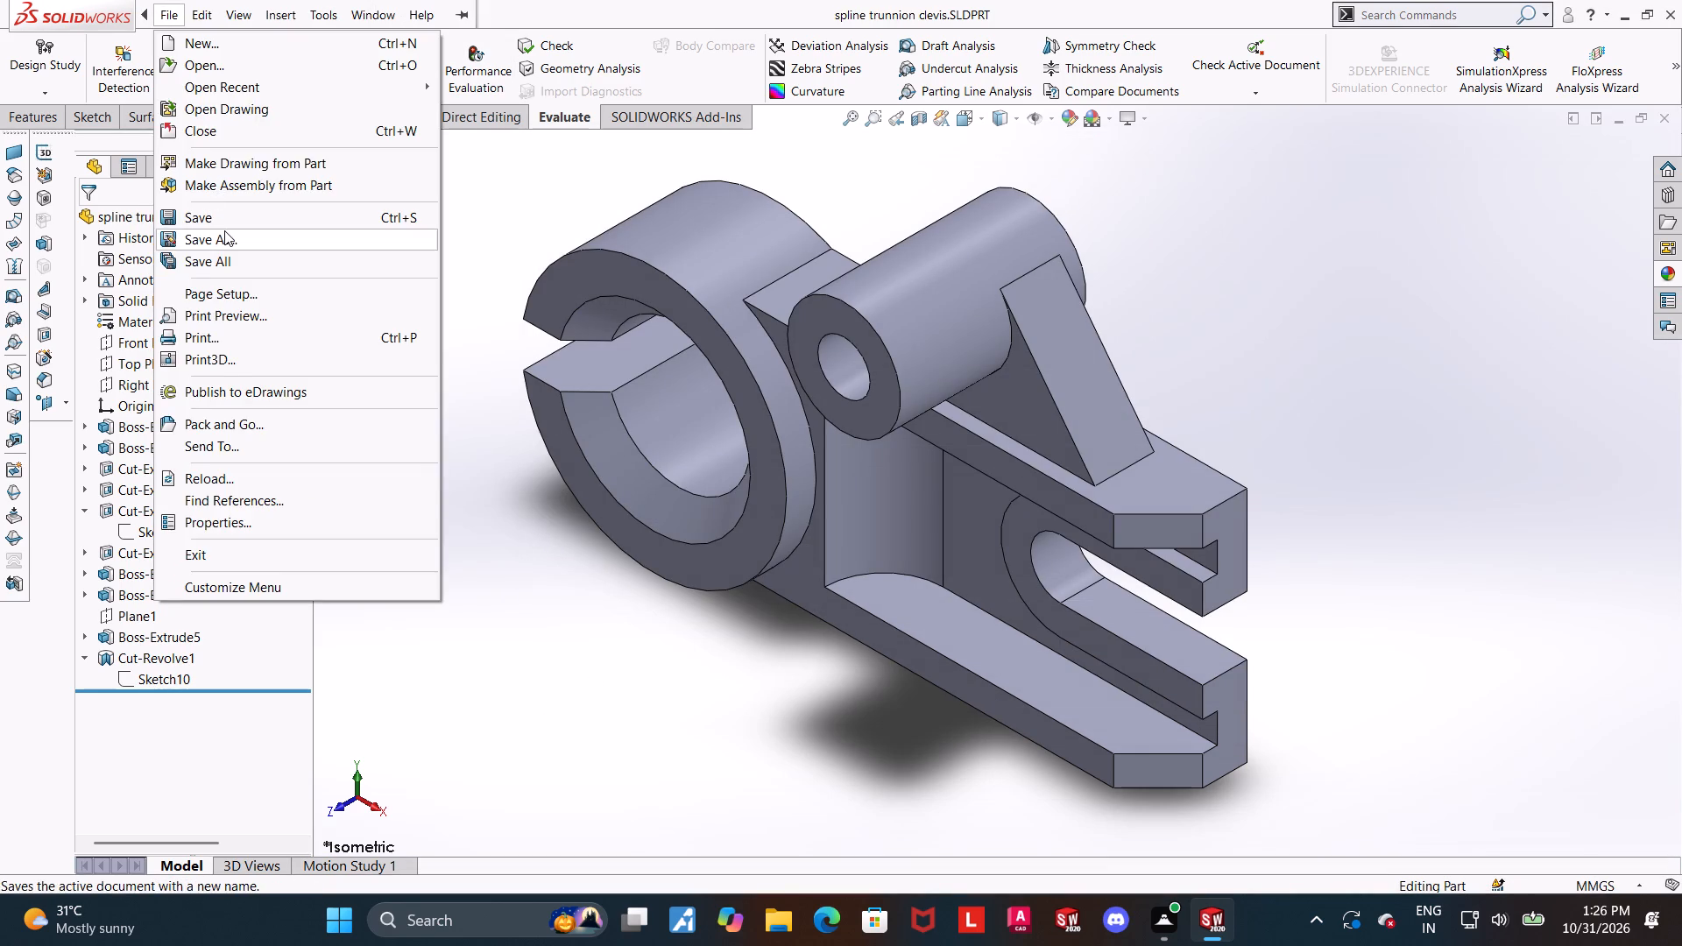
# Save a copy of the part in Adobe Portable Document Format (*.pdf), keeping the isometric view.
pyautogui.click(224, 230)
pyautogui.click(716, 499)
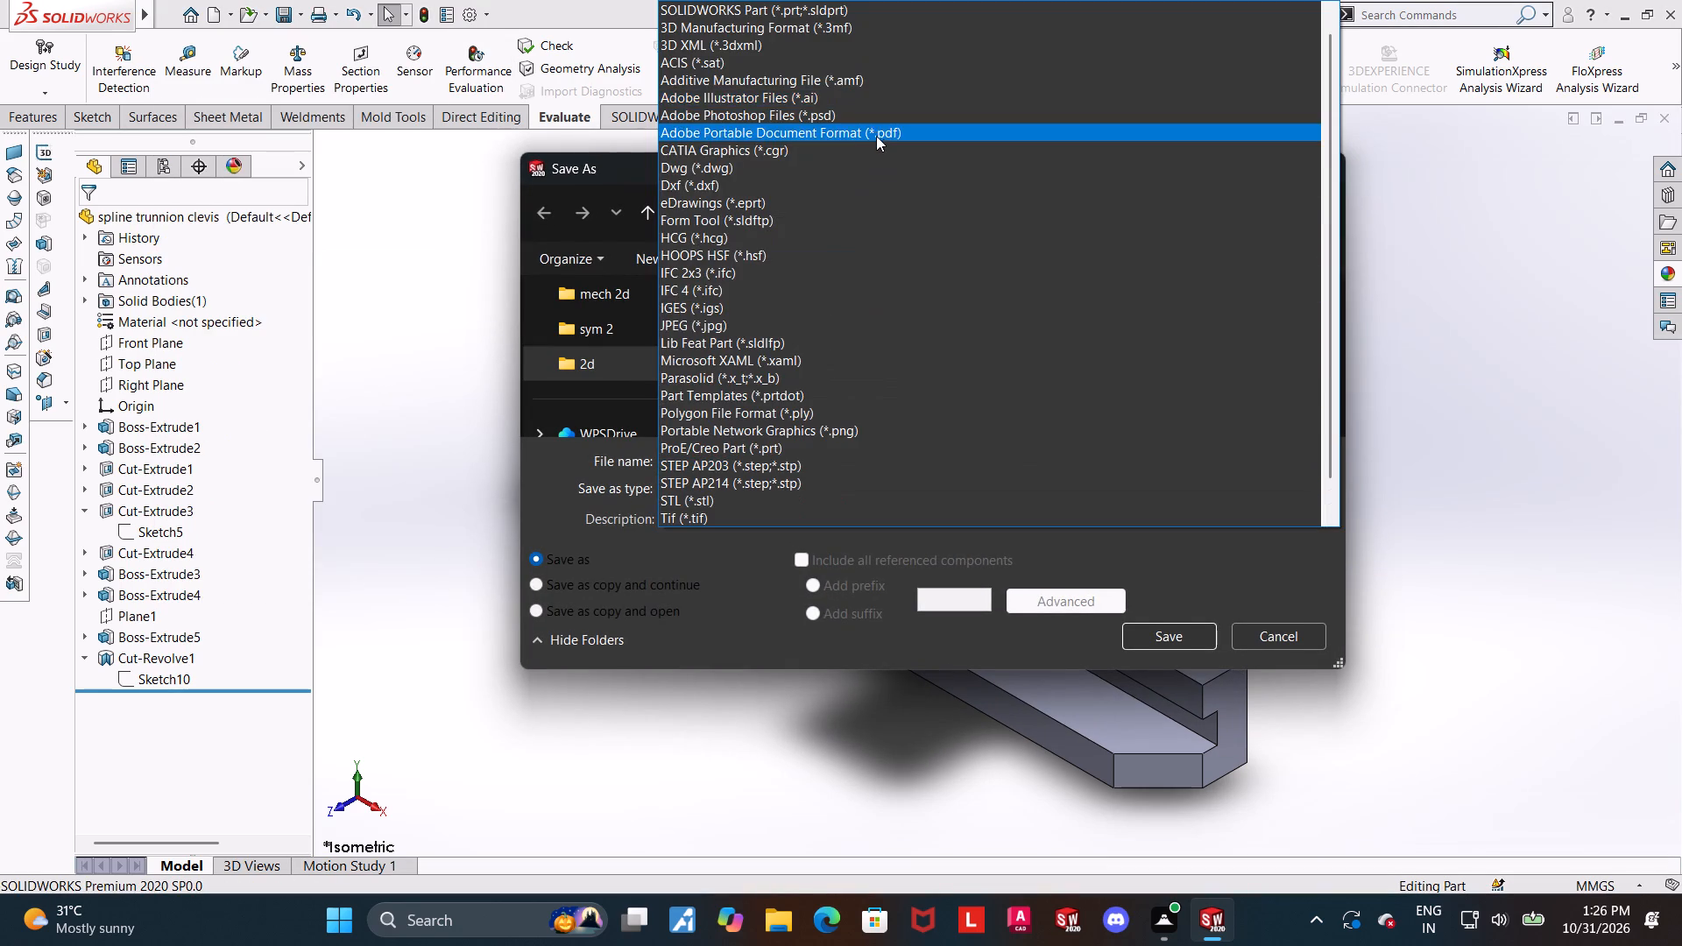
pyautogui.click(876, 137)
pyautogui.click(1167, 681)
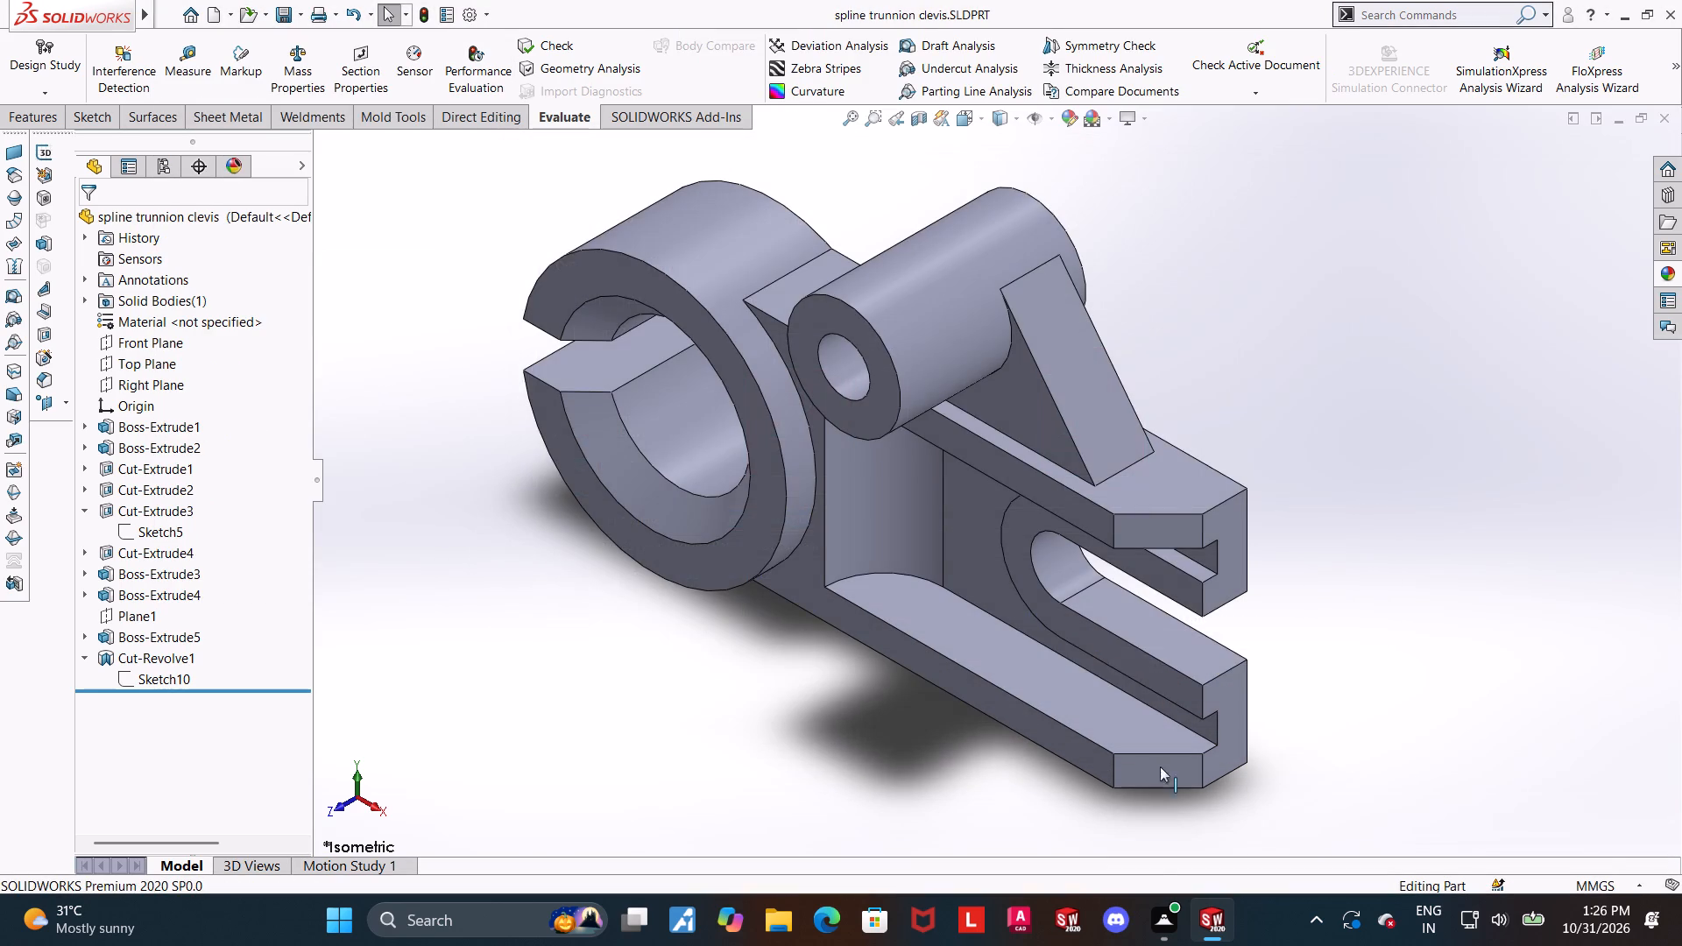